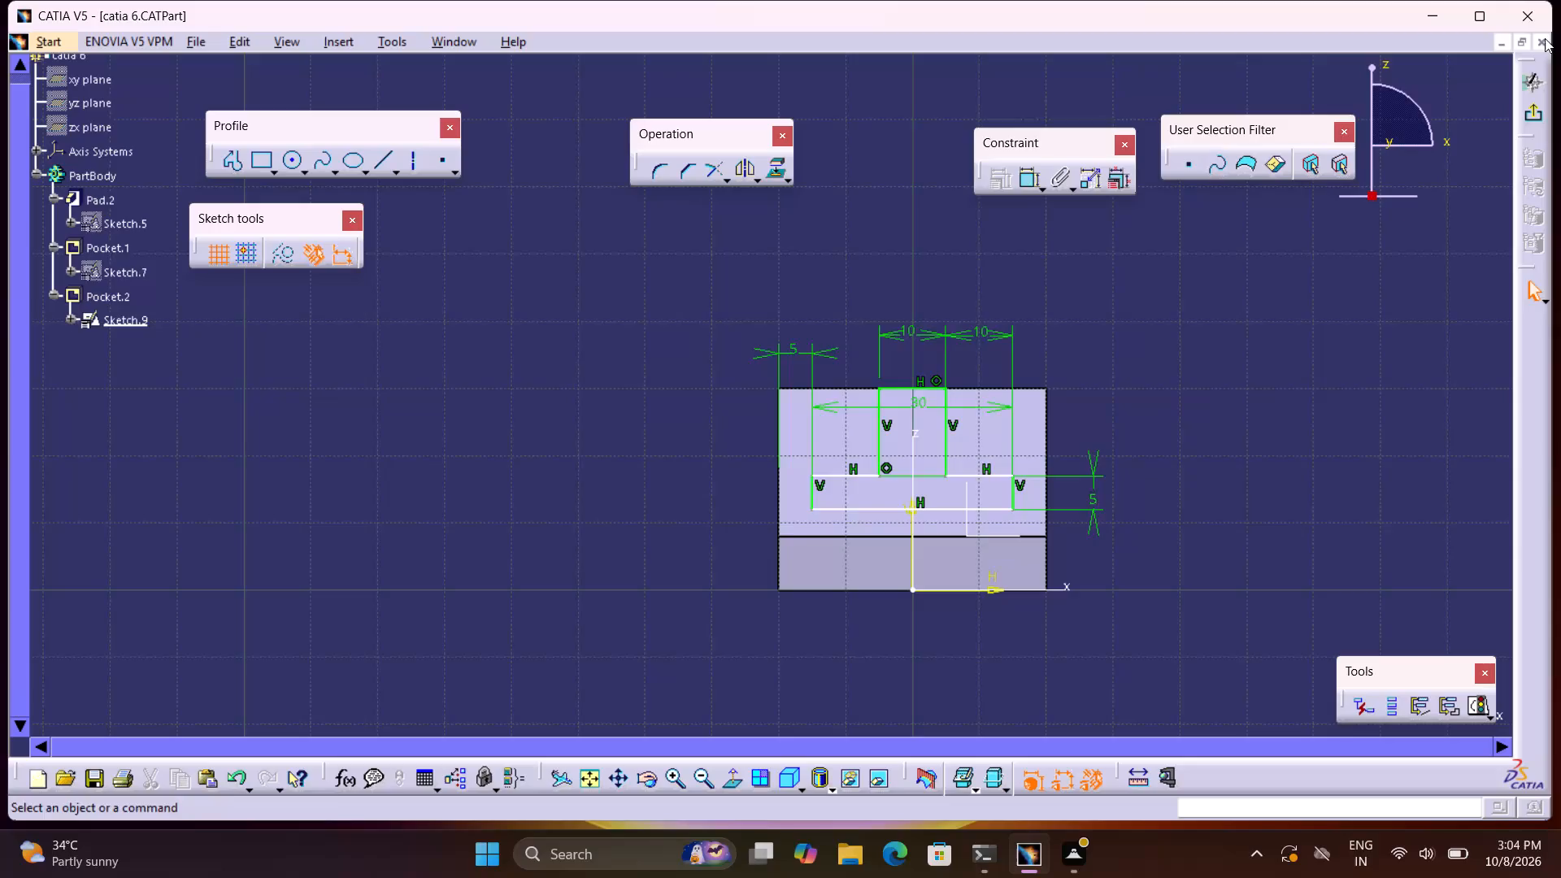
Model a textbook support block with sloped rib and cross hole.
Close the catia 6 part without saving its changes.
left_click(1545, 38)
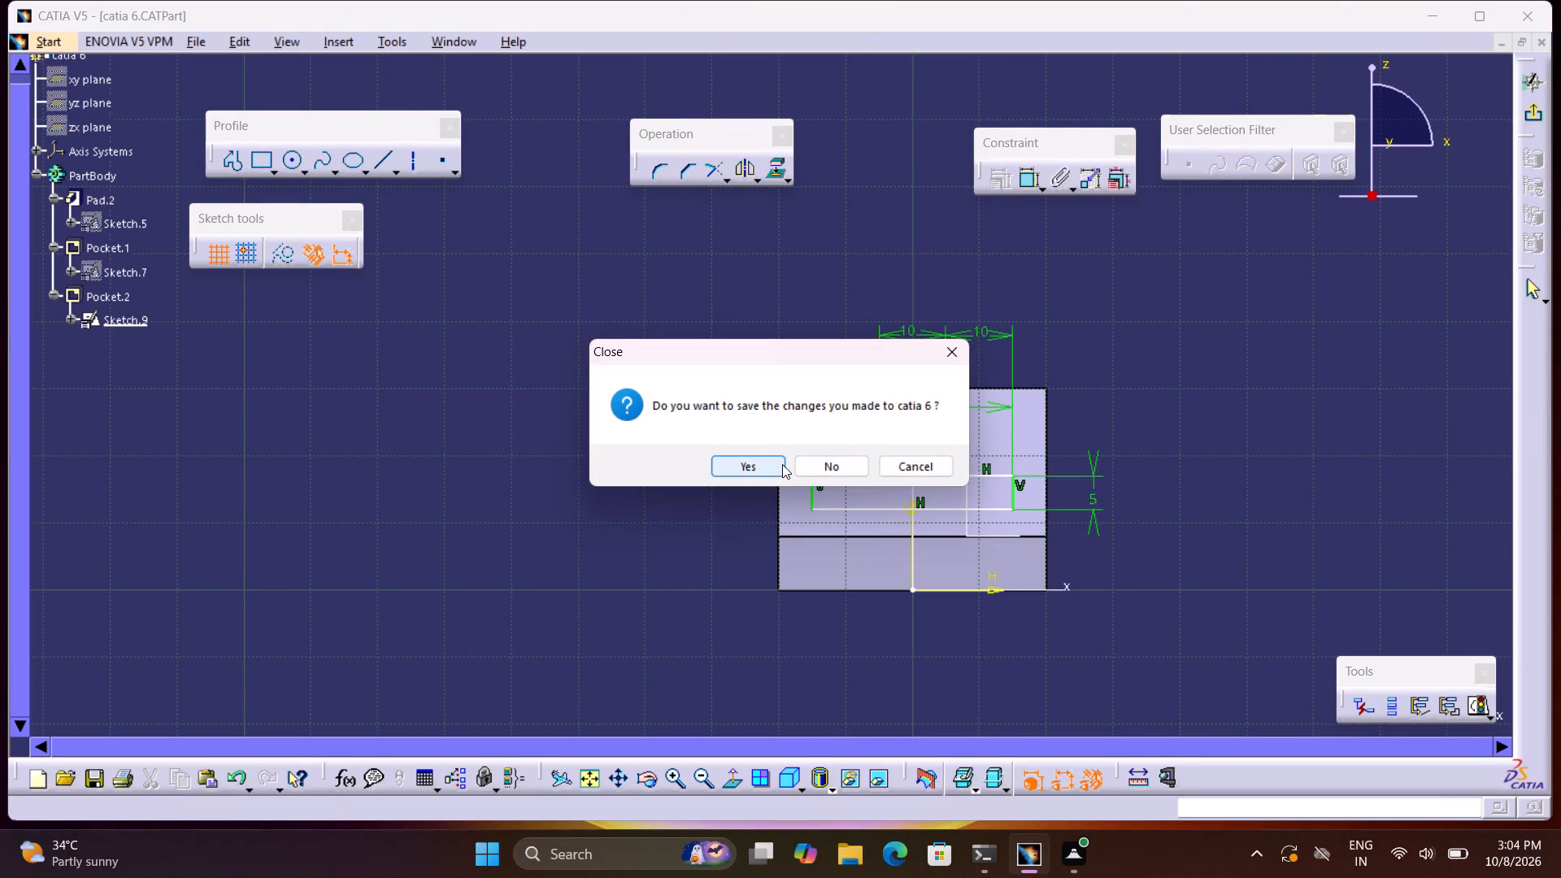
left_click(807, 468)
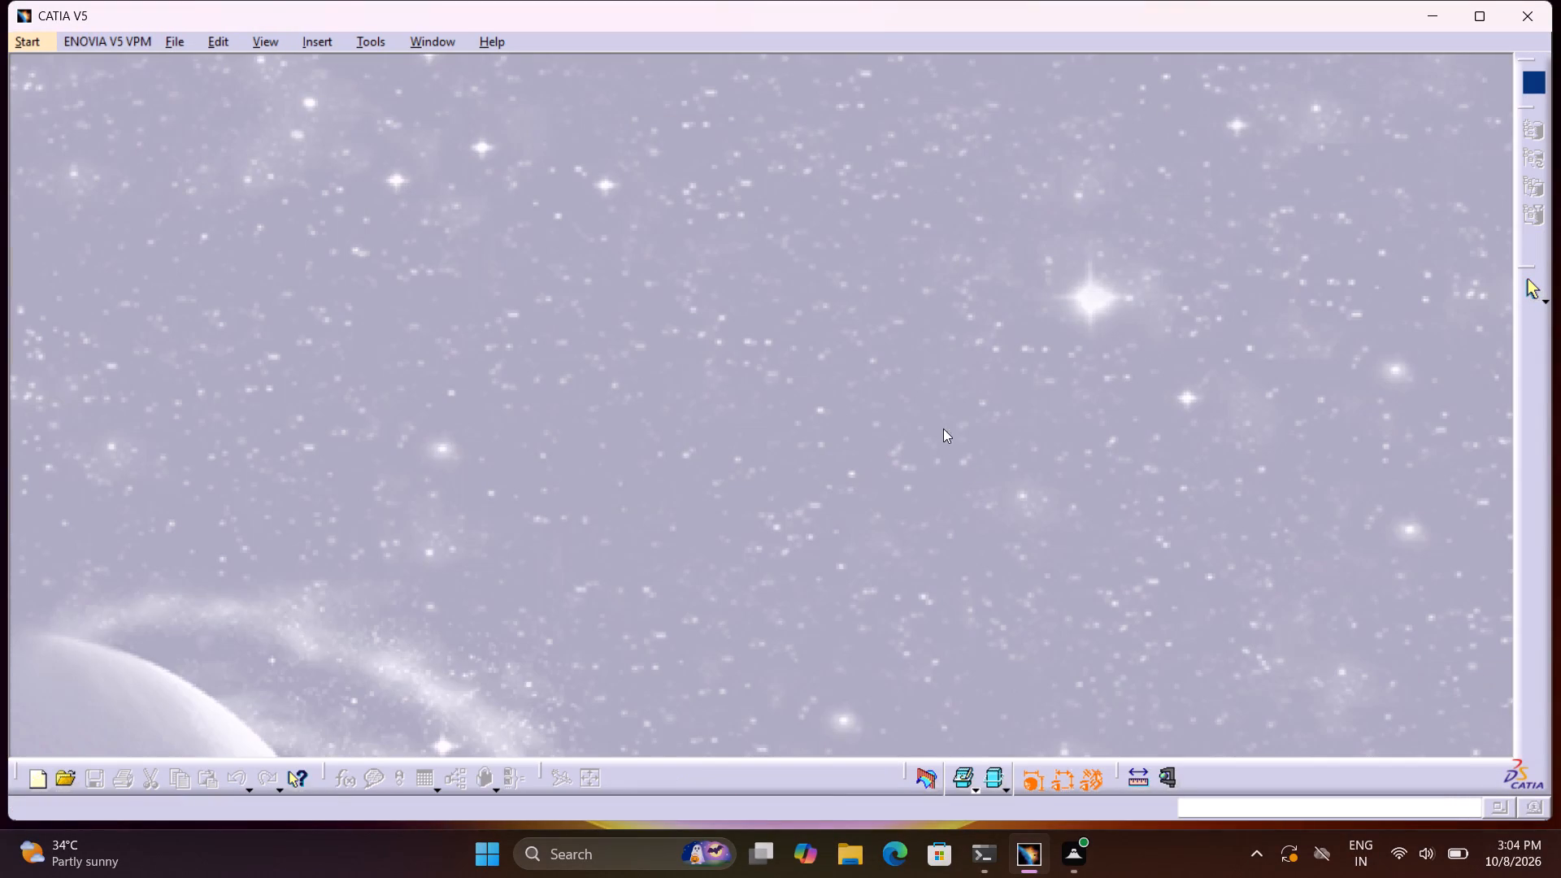
Create a new Part Design part named "catia 7", leaving hybrid design and geometrical set off.
left_click(22, 47)
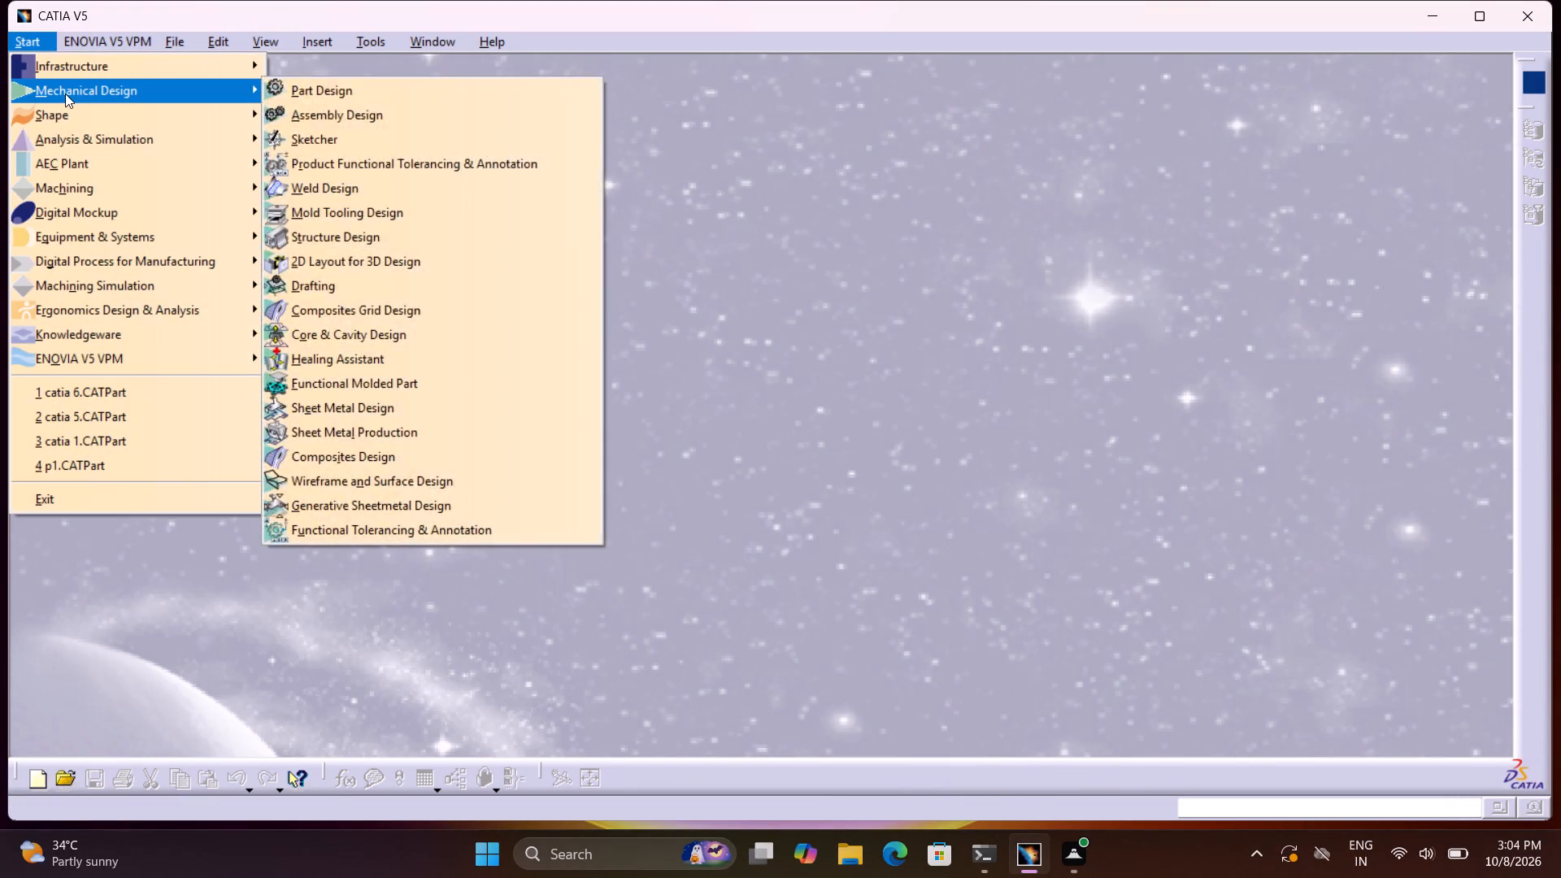
left_click(313, 88)
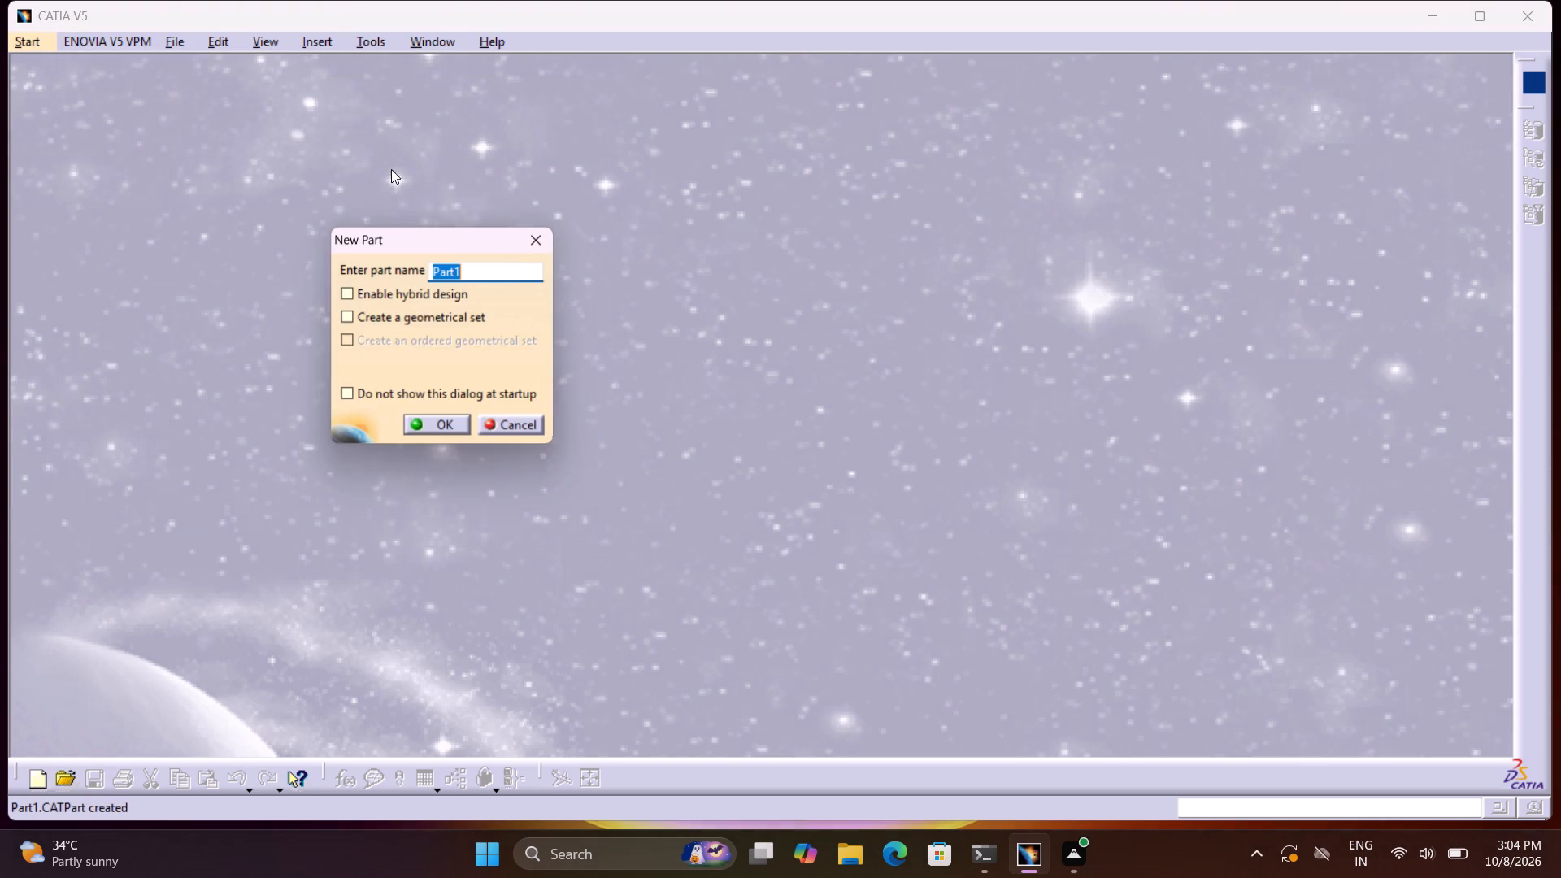
type("catia 7")
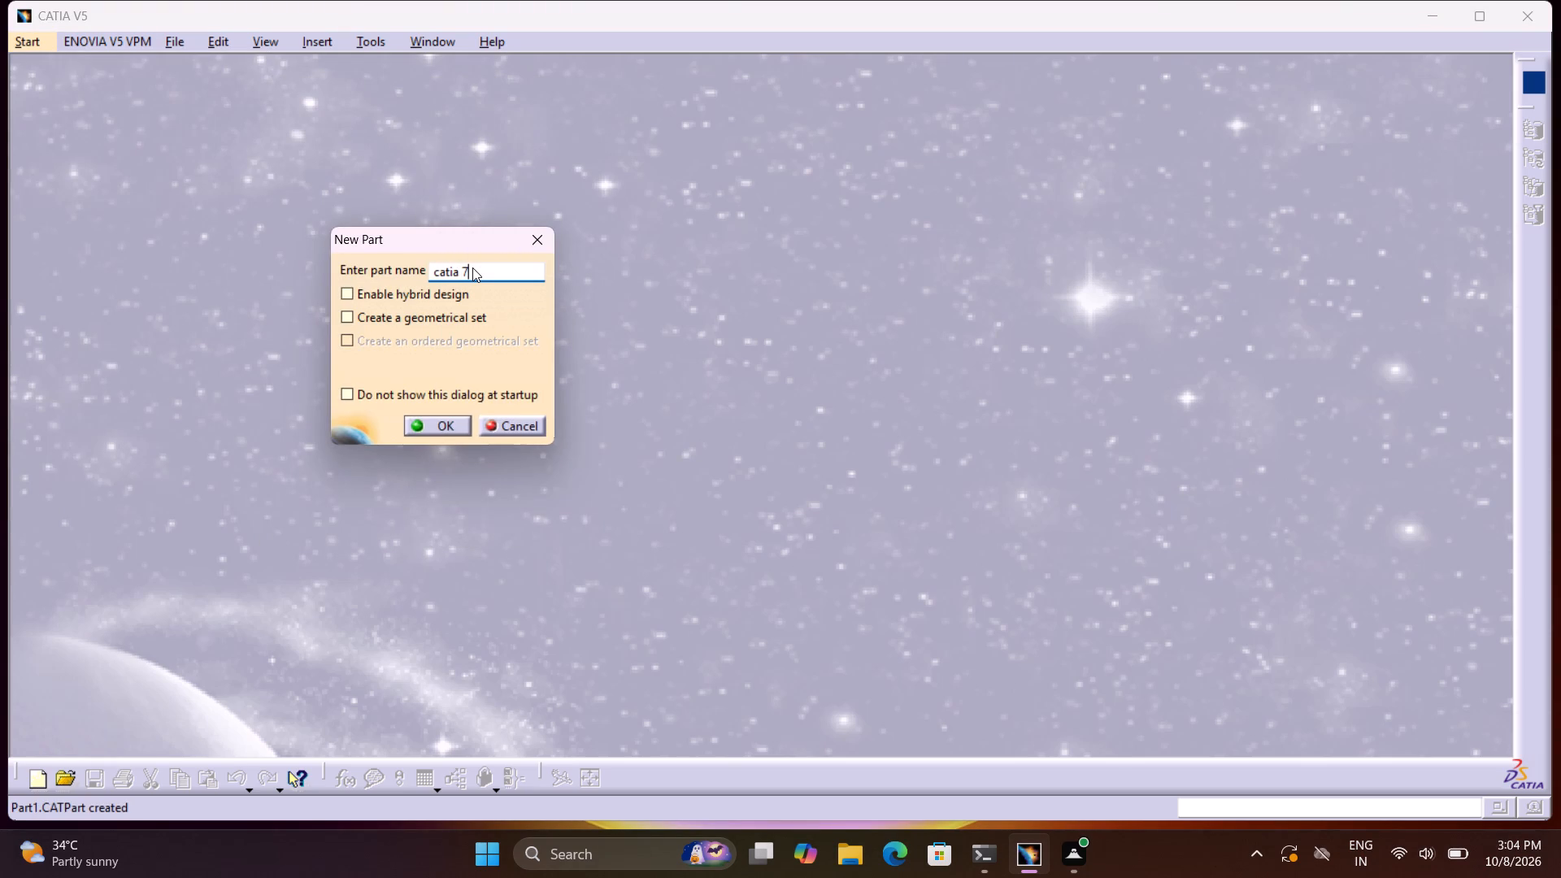
left_click(427, 427)
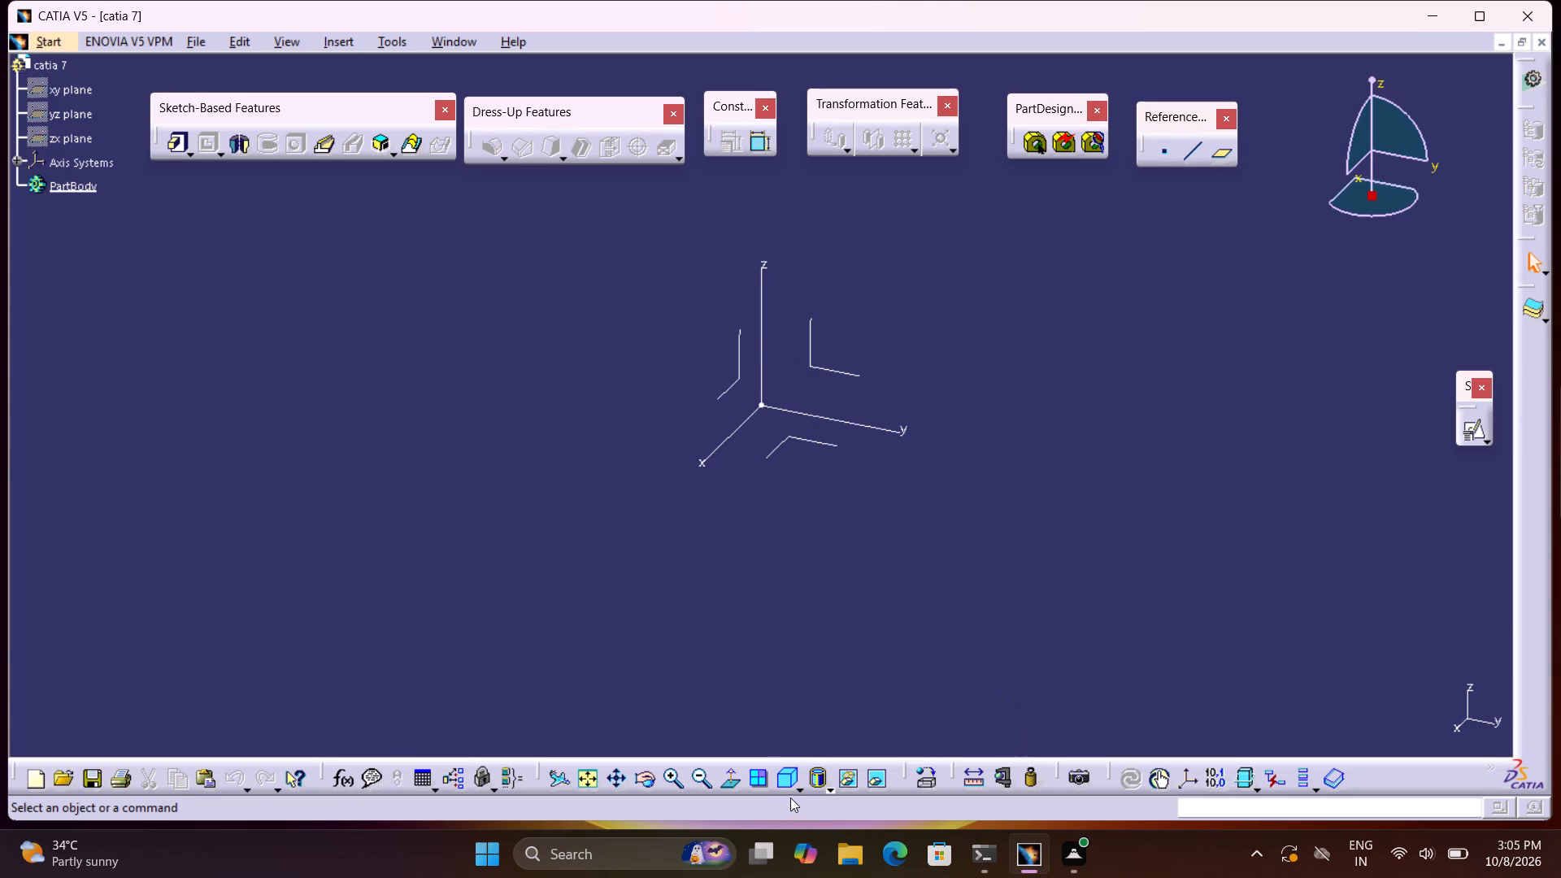
Set the isometric view and open a positioned sketch on the absolute axis system's YZ plane with implicit origin and orientation.
left_click(790, 788)
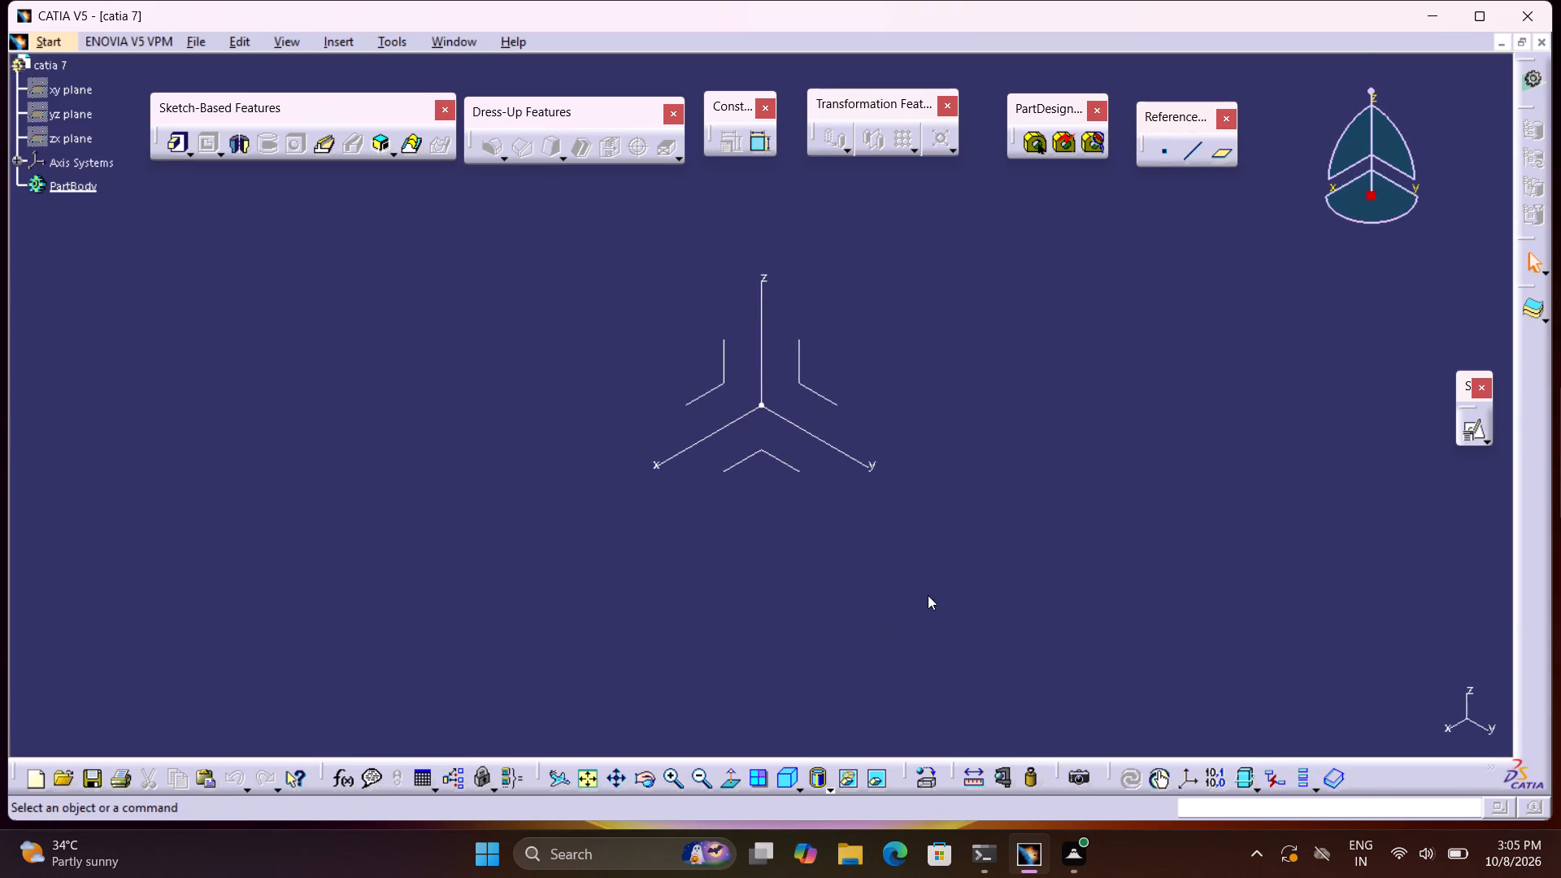
middle_click_drag(927, 593, 889, 579)
middle_click(889, 579)
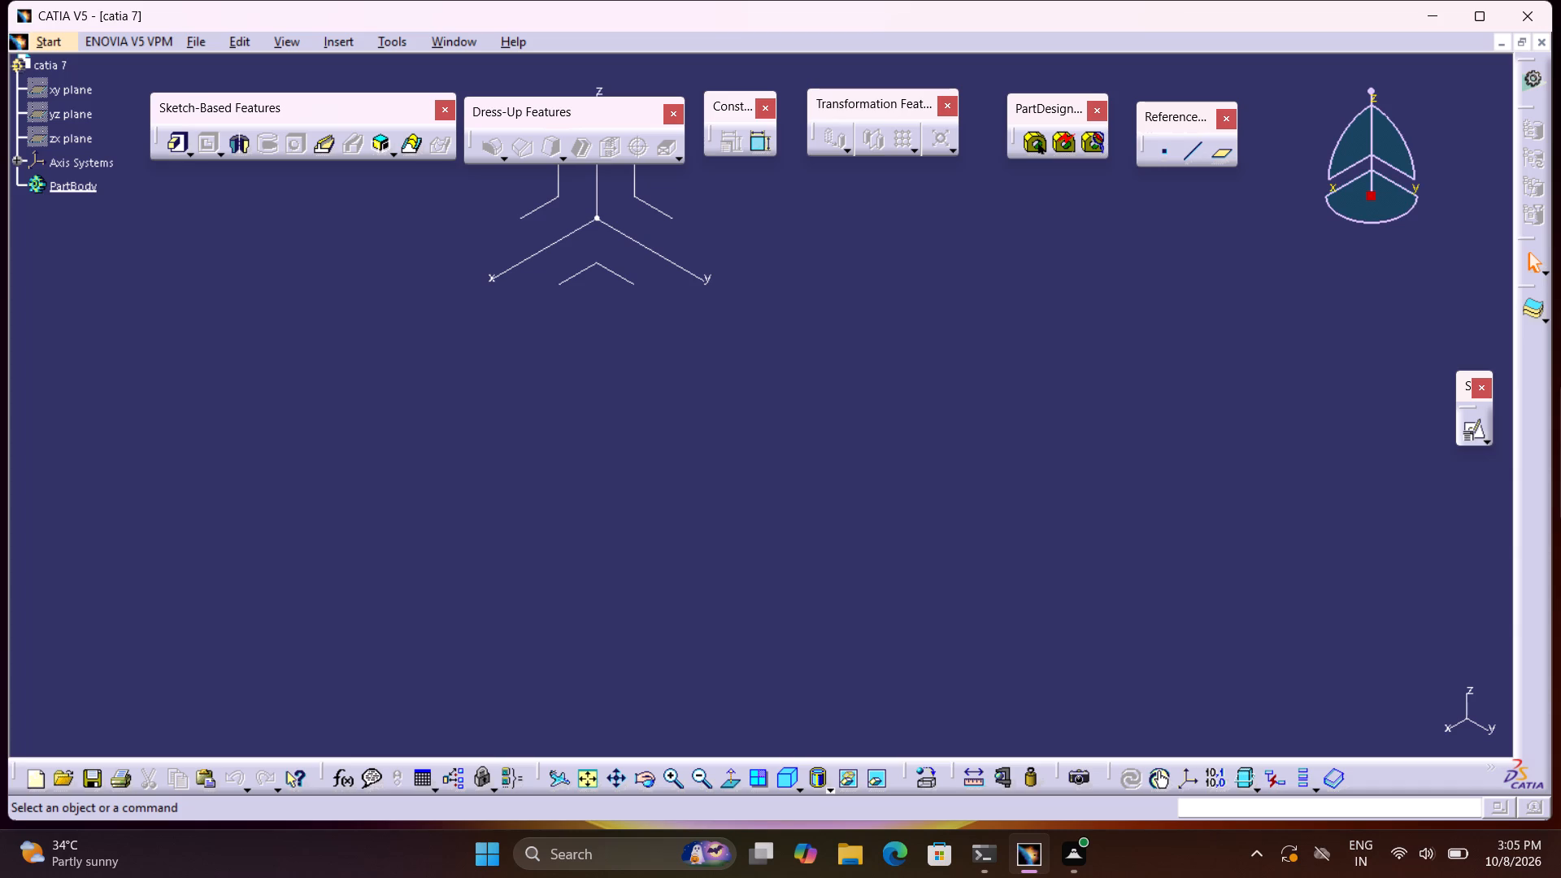
middle_click_drag(828, 424, 885, 787)
middle_click_drag(926, 611, 915, 550)
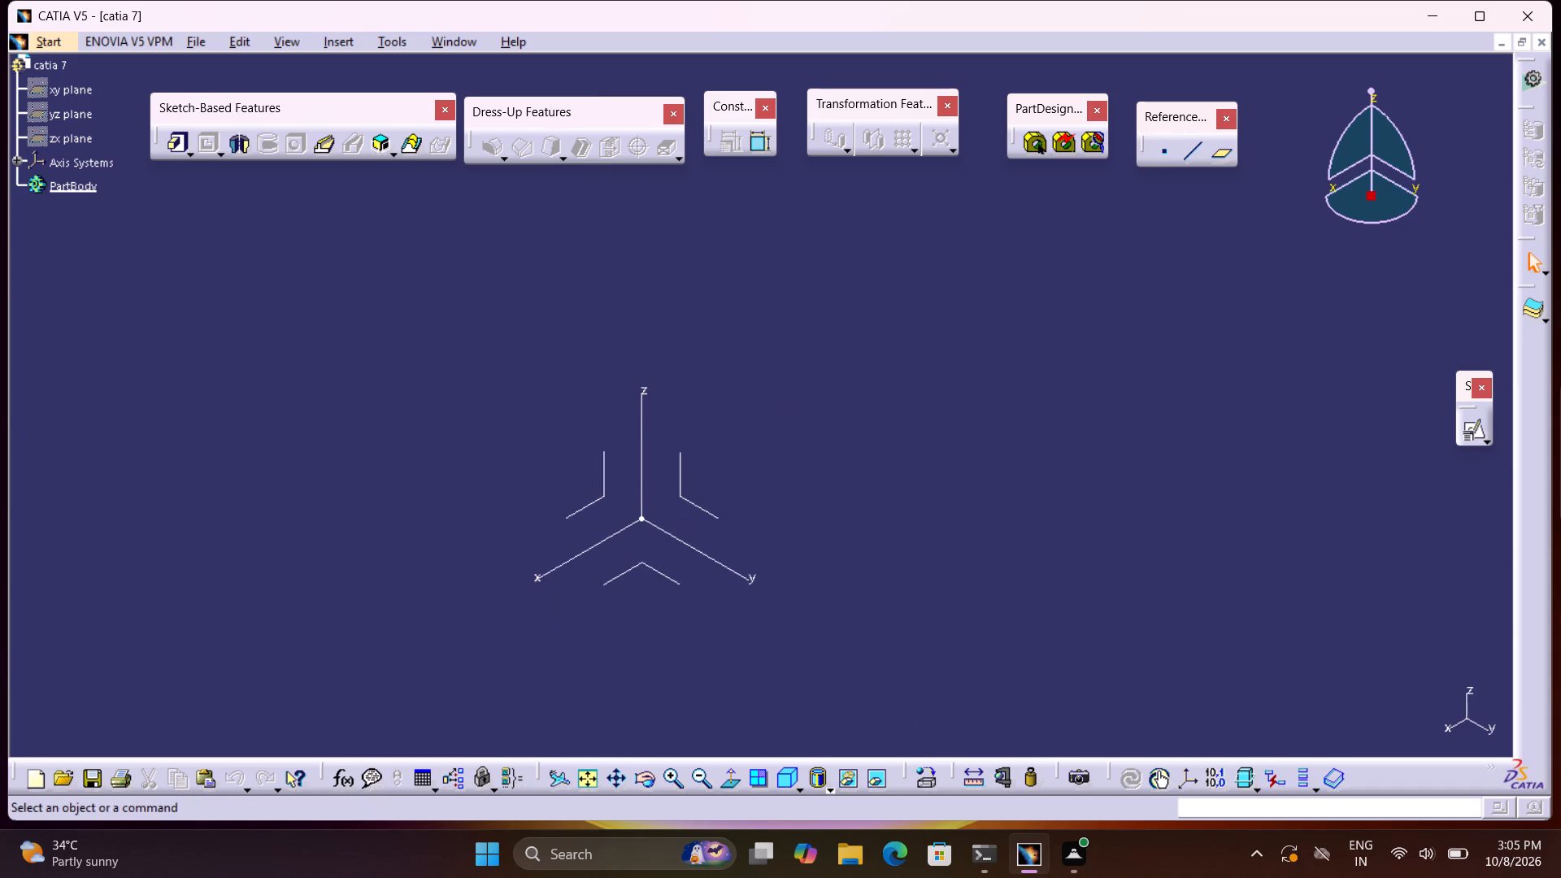
left_click(1472, 439)
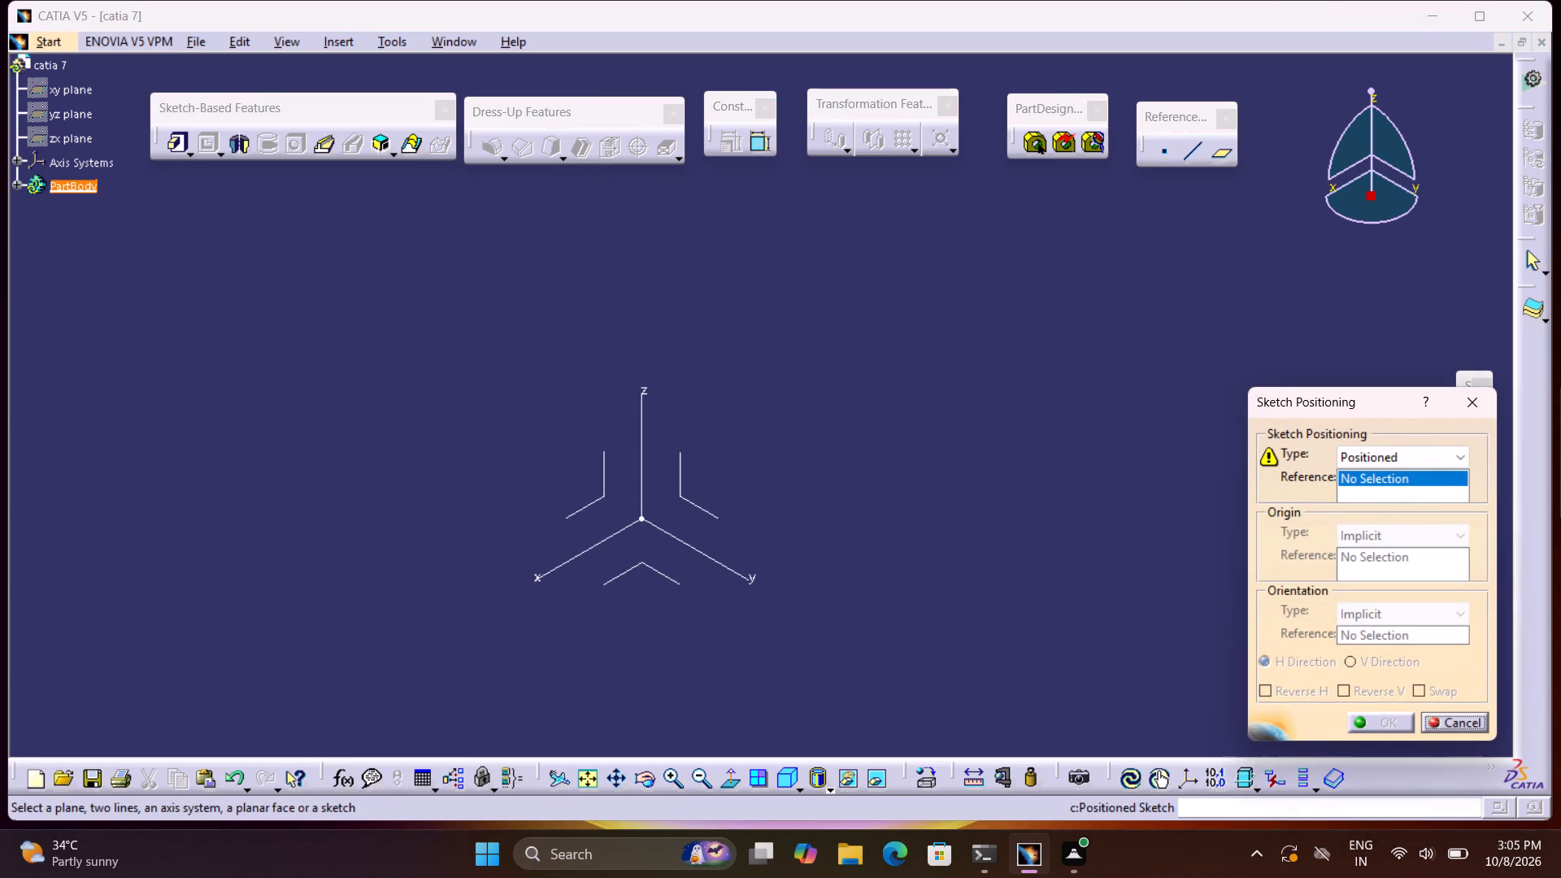
left_click(696, 504)
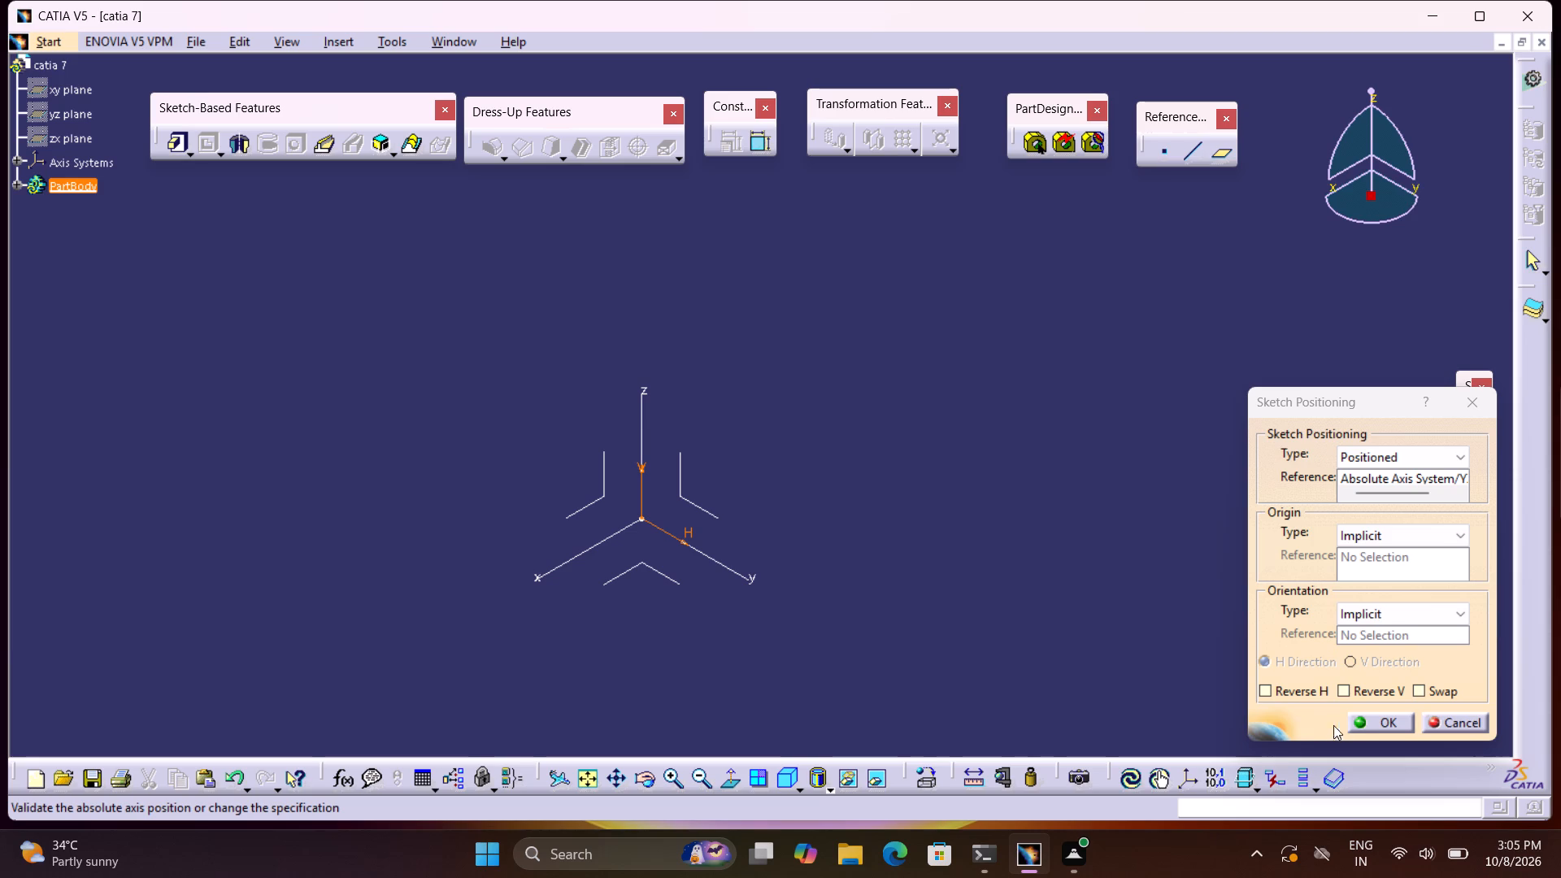
left_click(1372, 724)
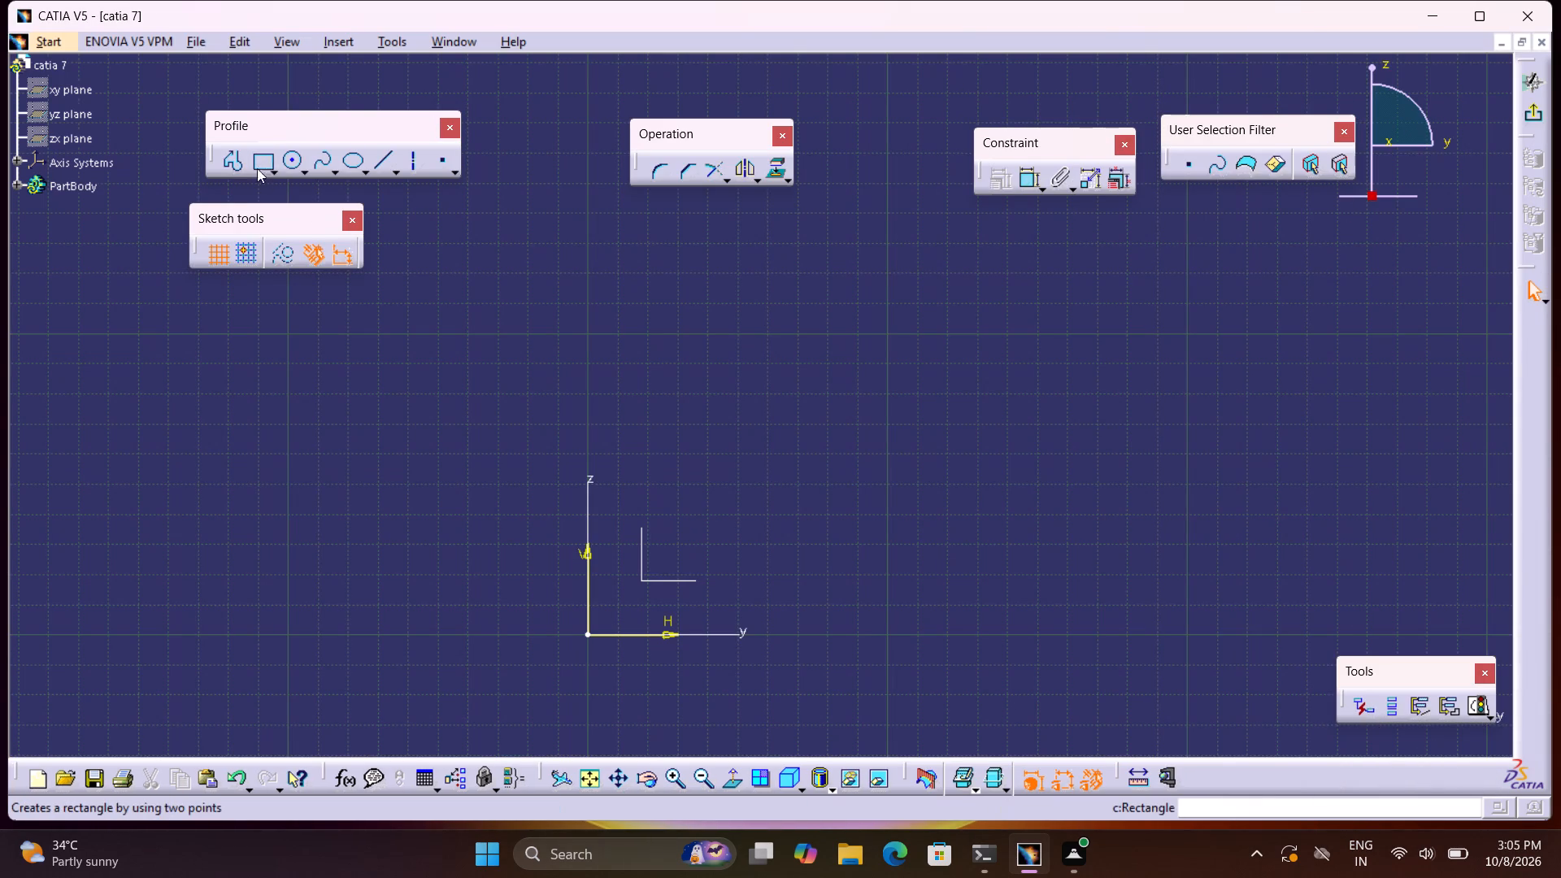
Sketch a closed L-shaped profile from the origin, about 127 mm wide and 81 mm high, with a column about 61 mm wide and foot about 26 mm high.
left_click(233, 159)
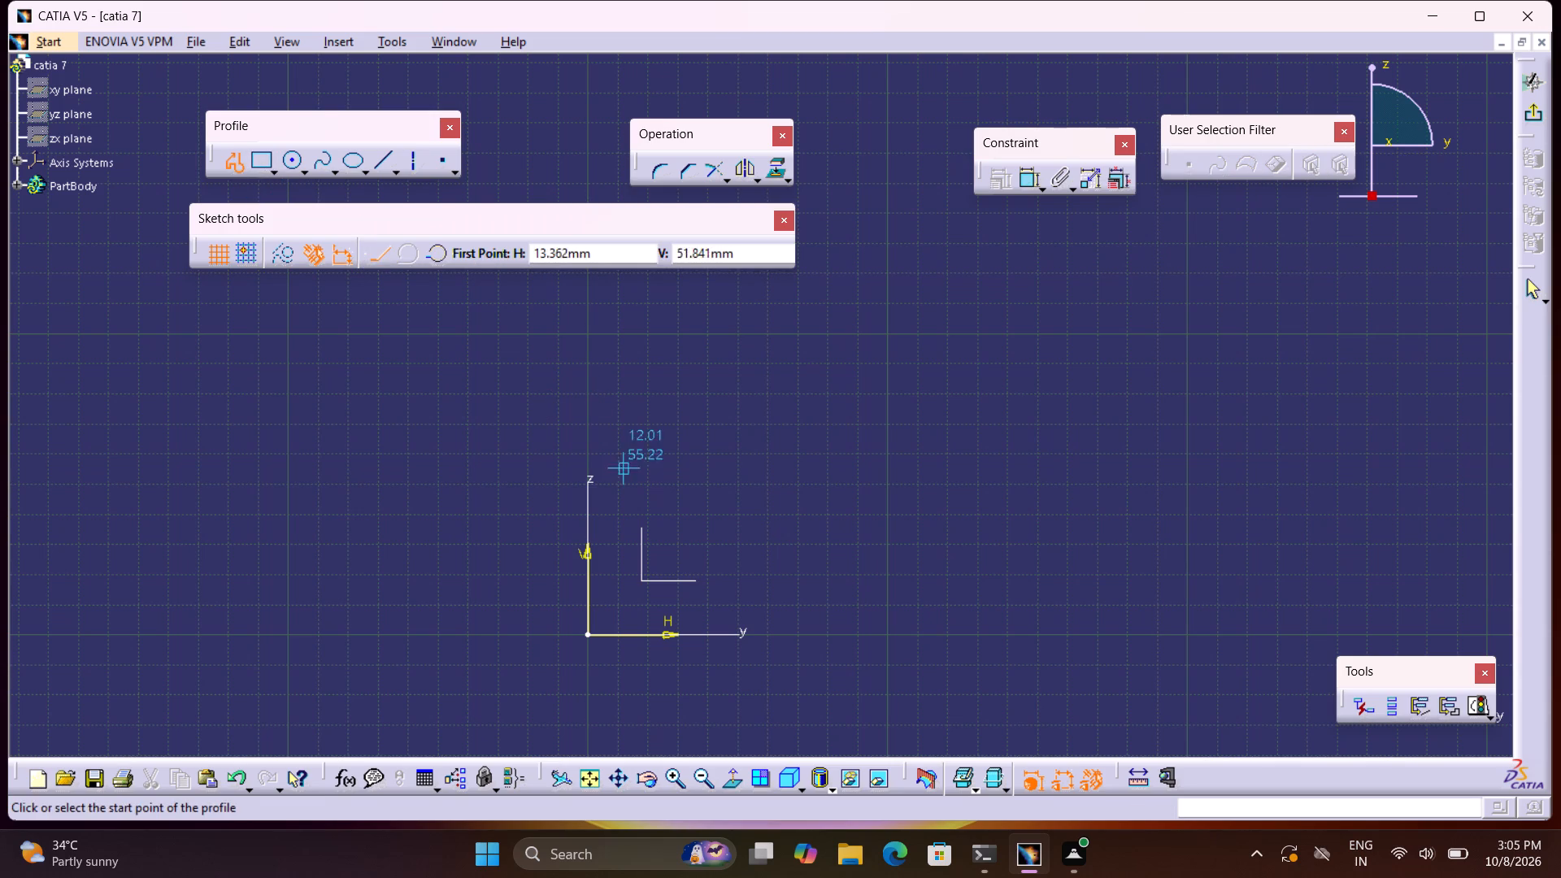
left_click(587, 632)
left_click(585, 580)
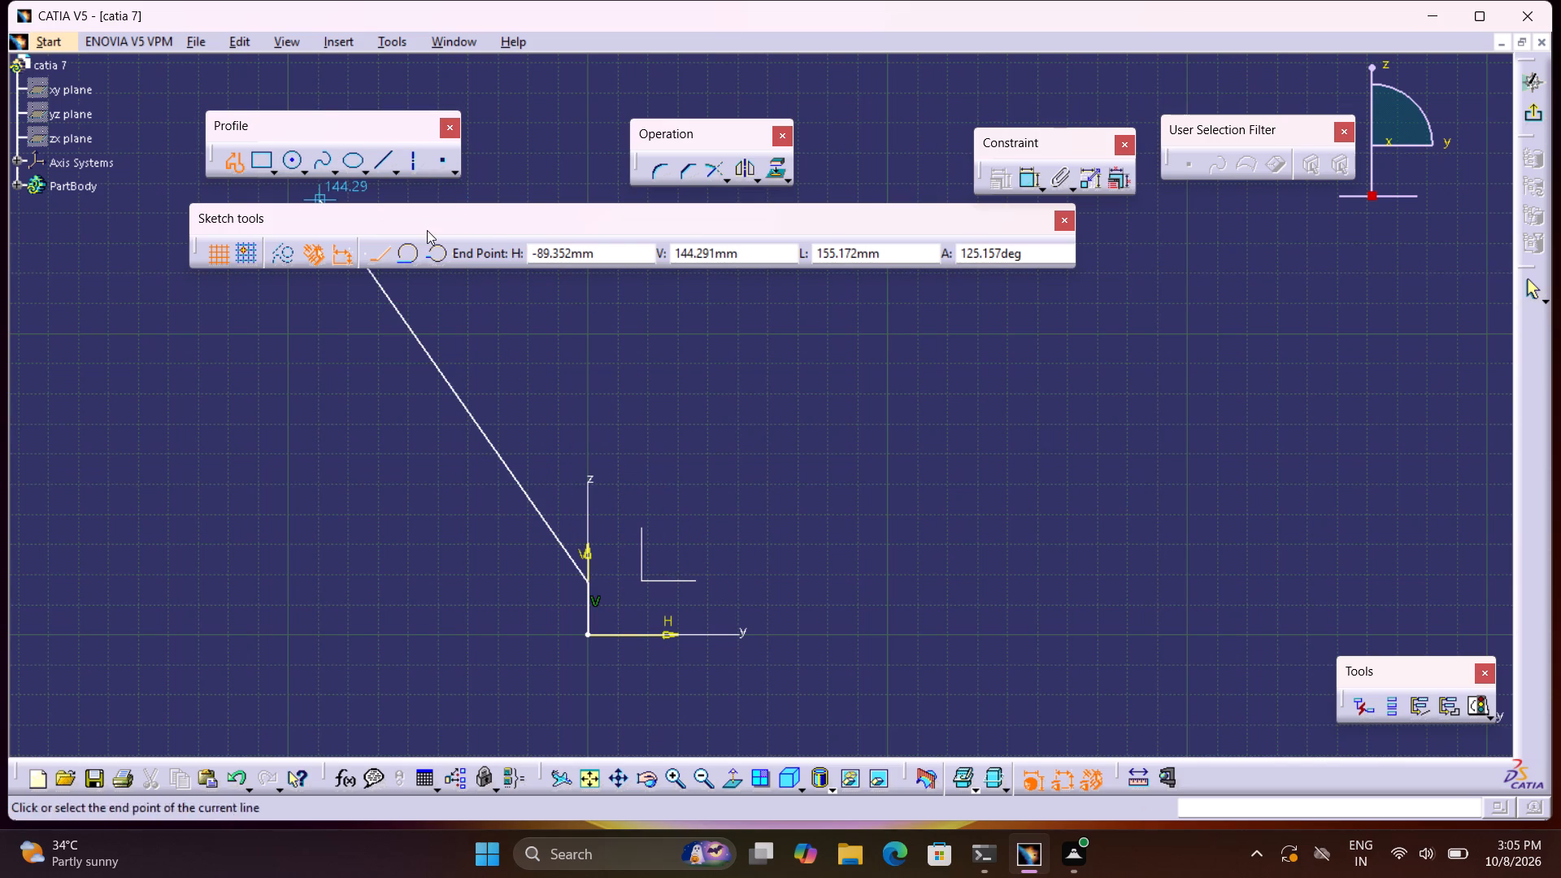
key("ctrl+z")
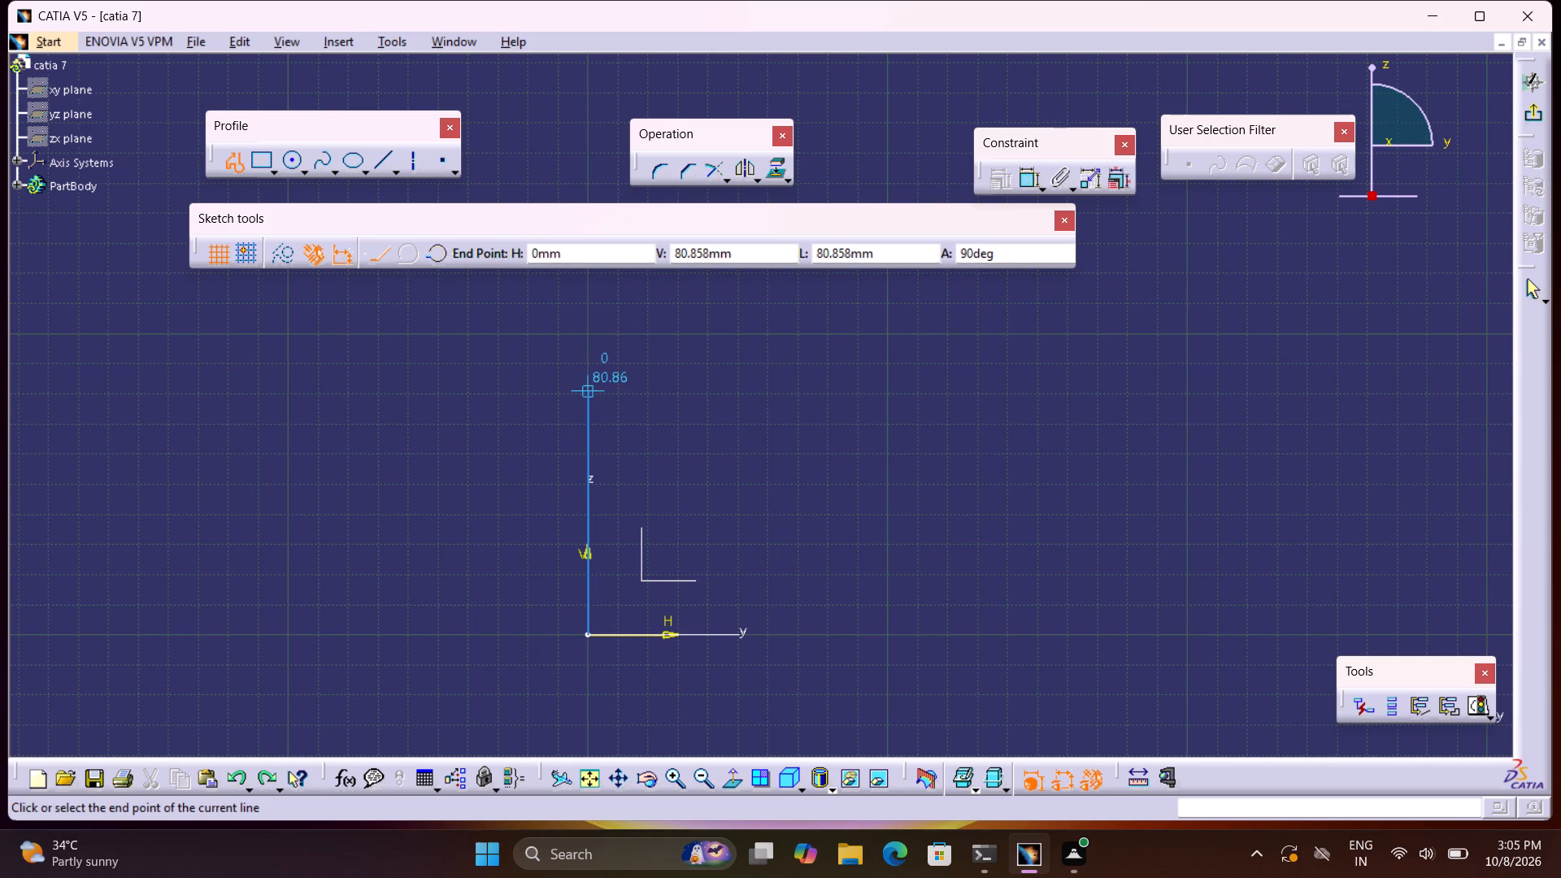
left_click(590, 392)
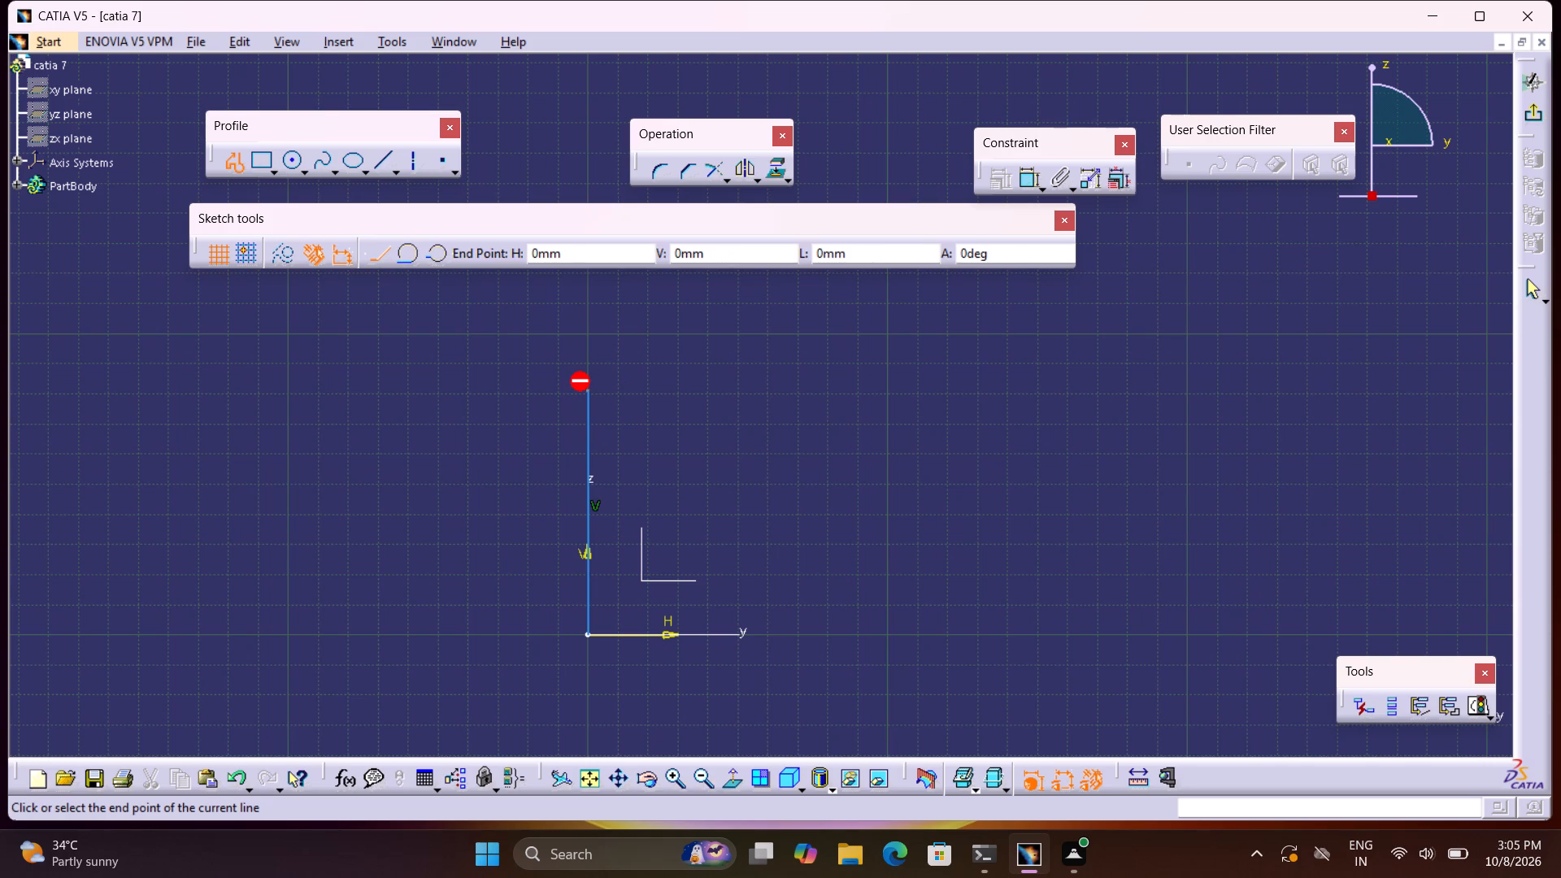
left_click(403, 391)
middle_click_drag(404, 391, 622, 402)
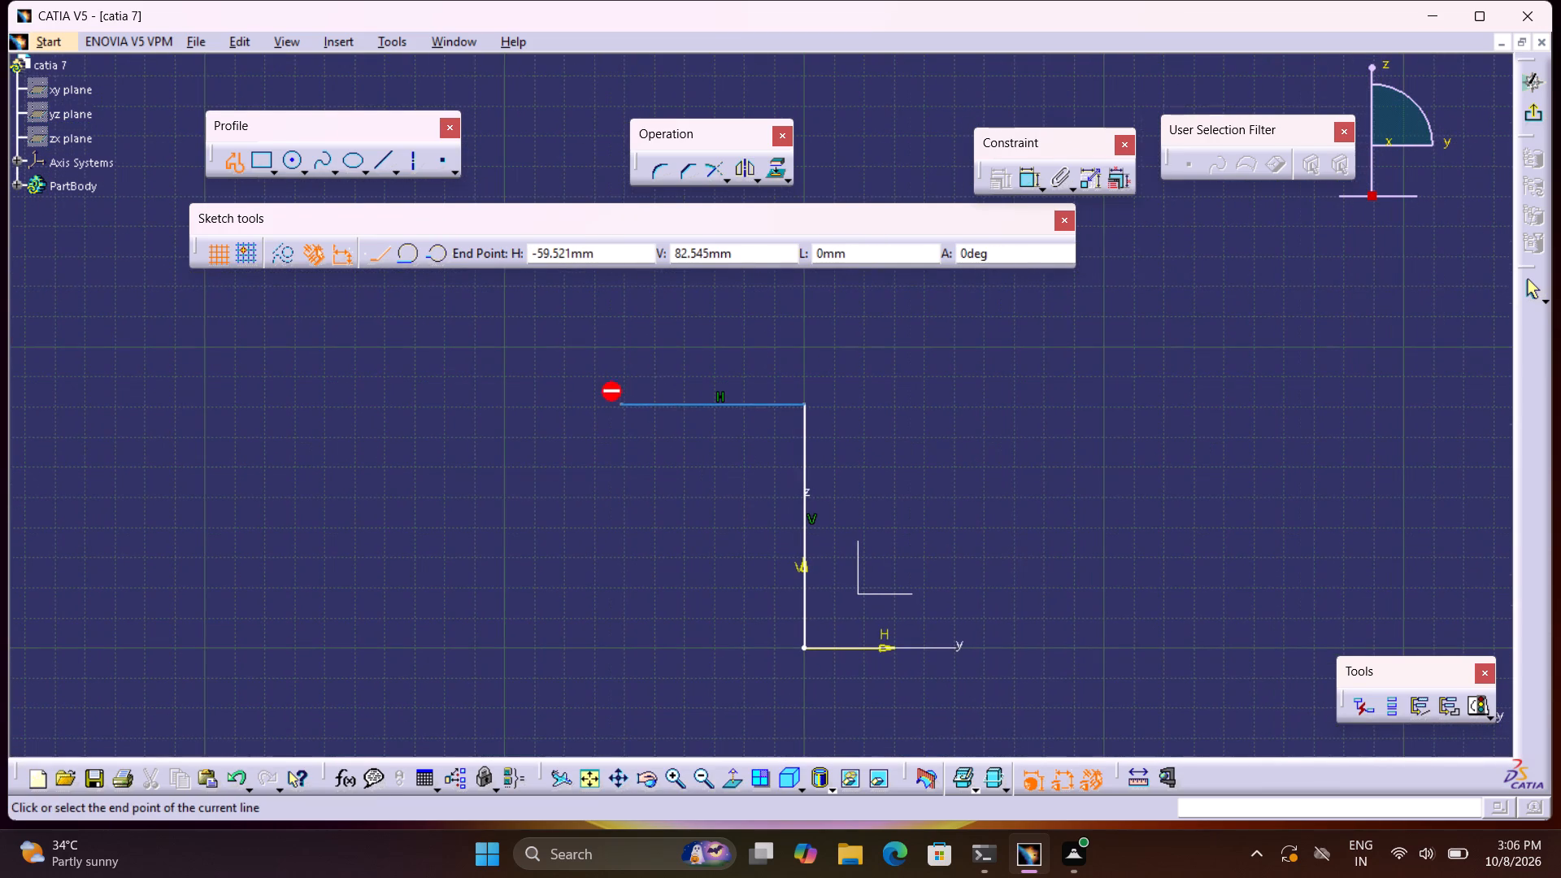
middle_click(626, 400)
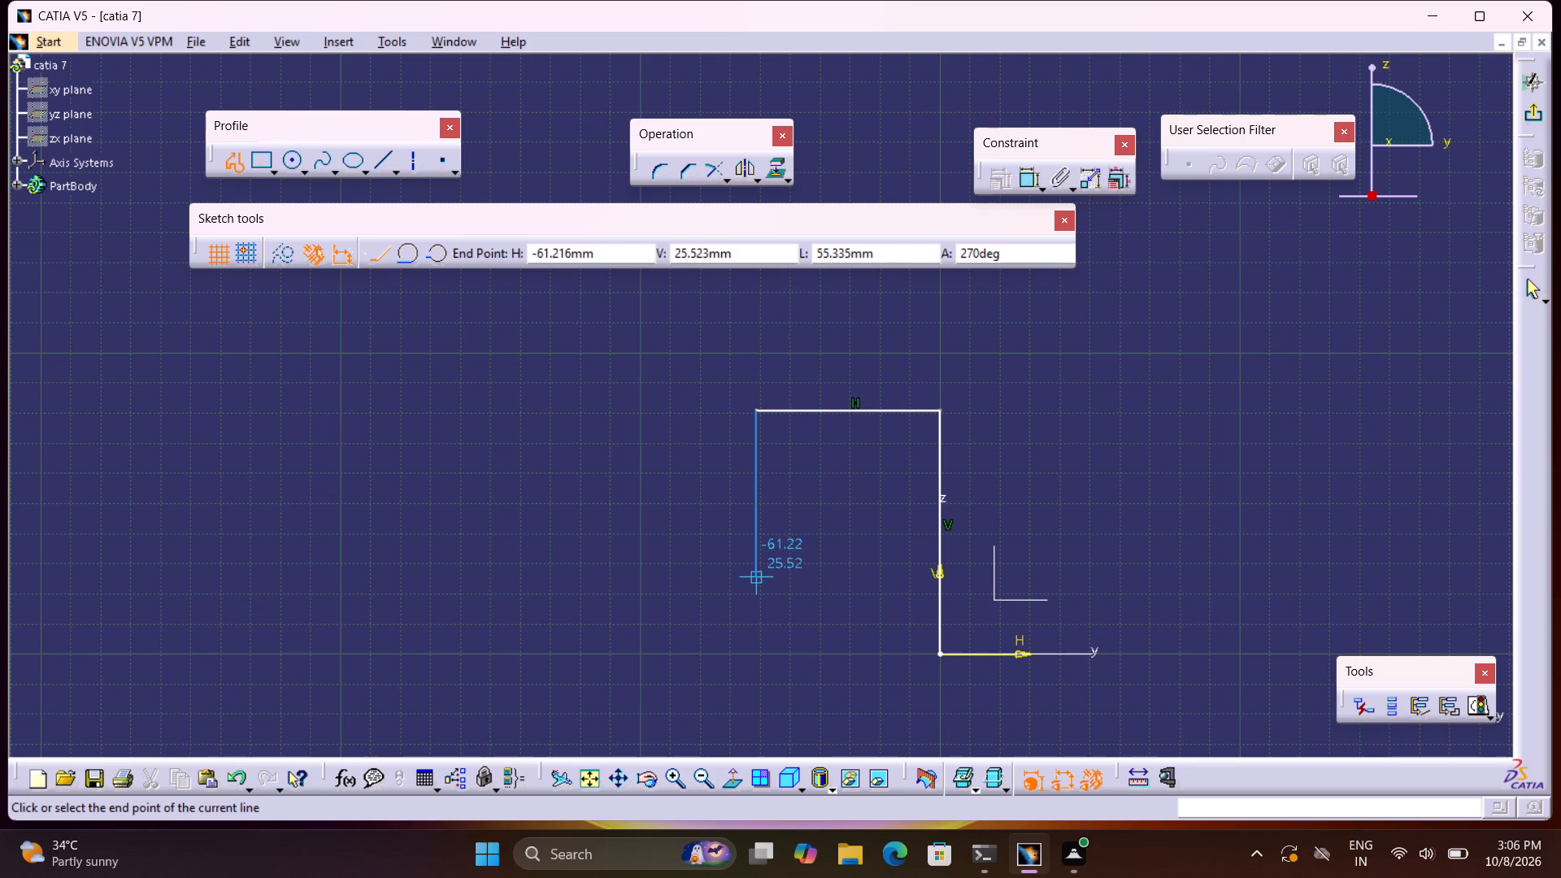
left_click(754, 579)
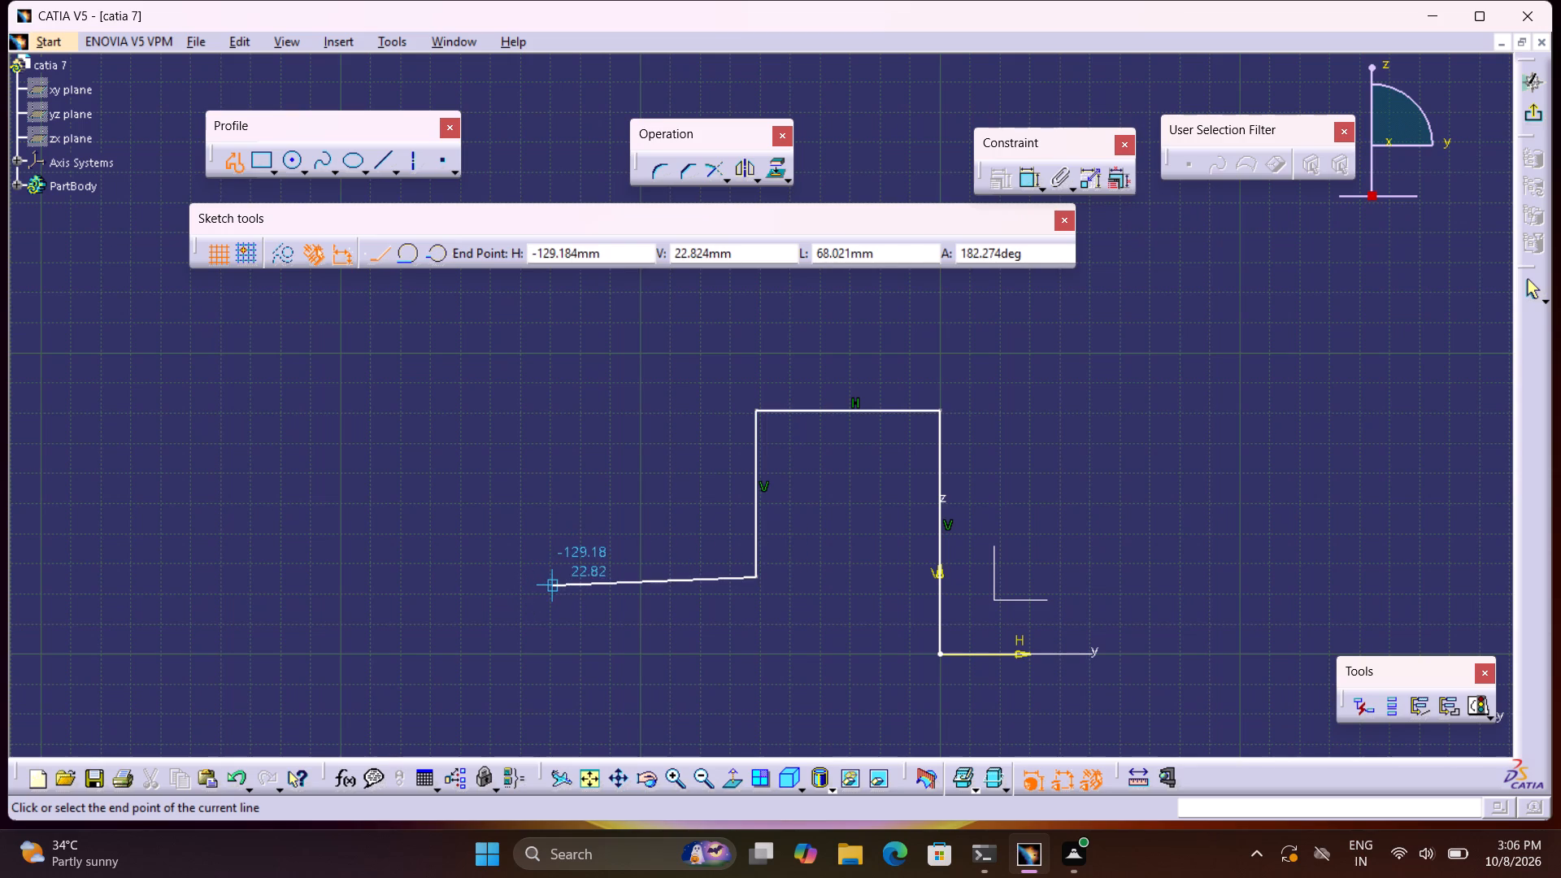
left_click(560, 579)
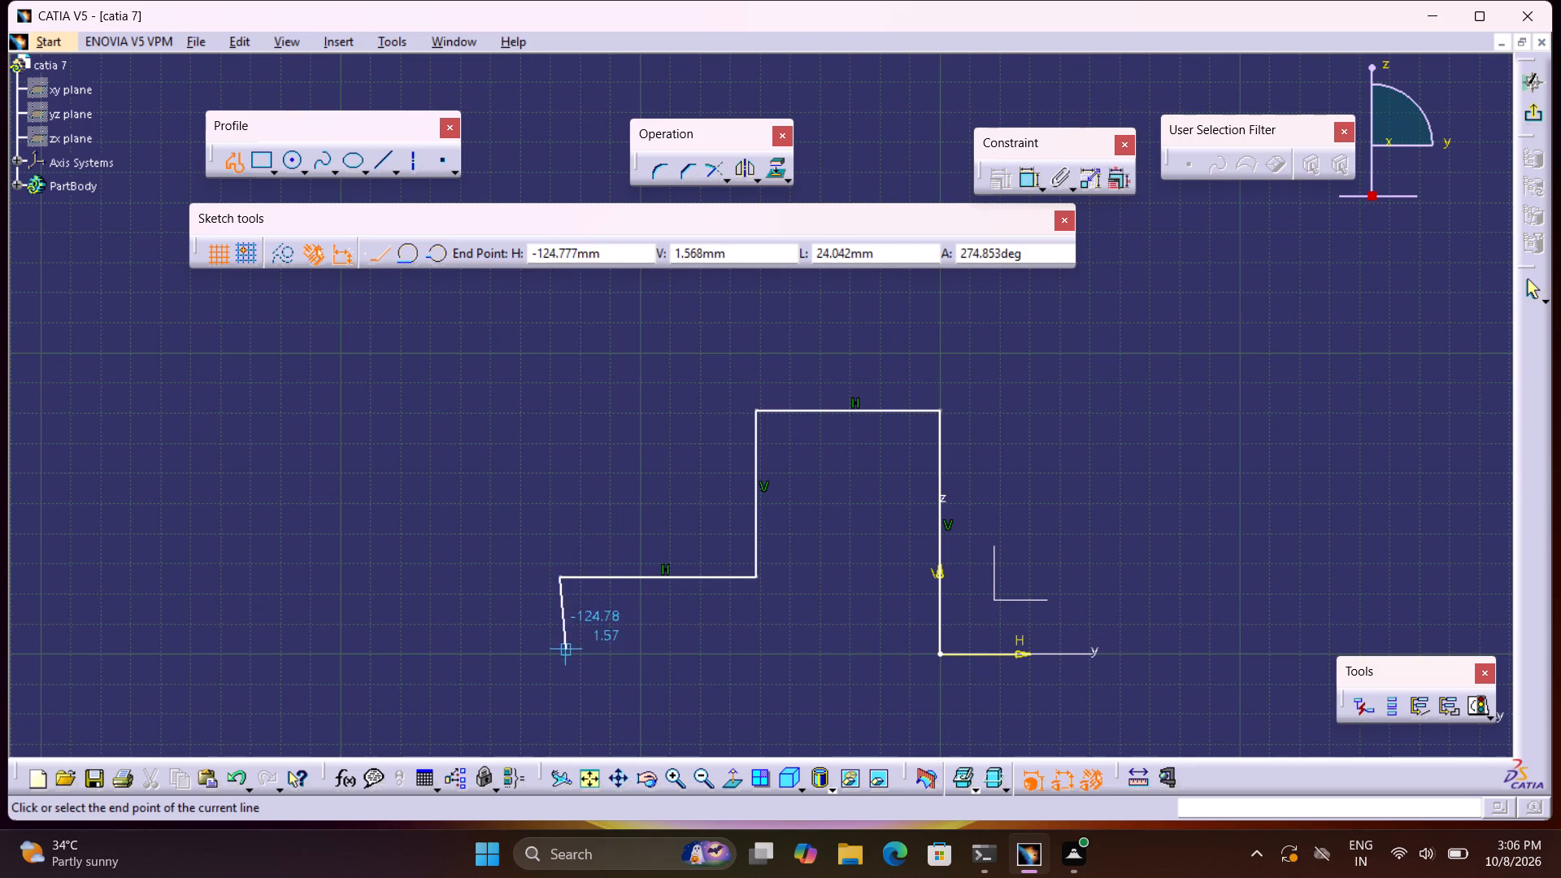
left_click(559, 654)
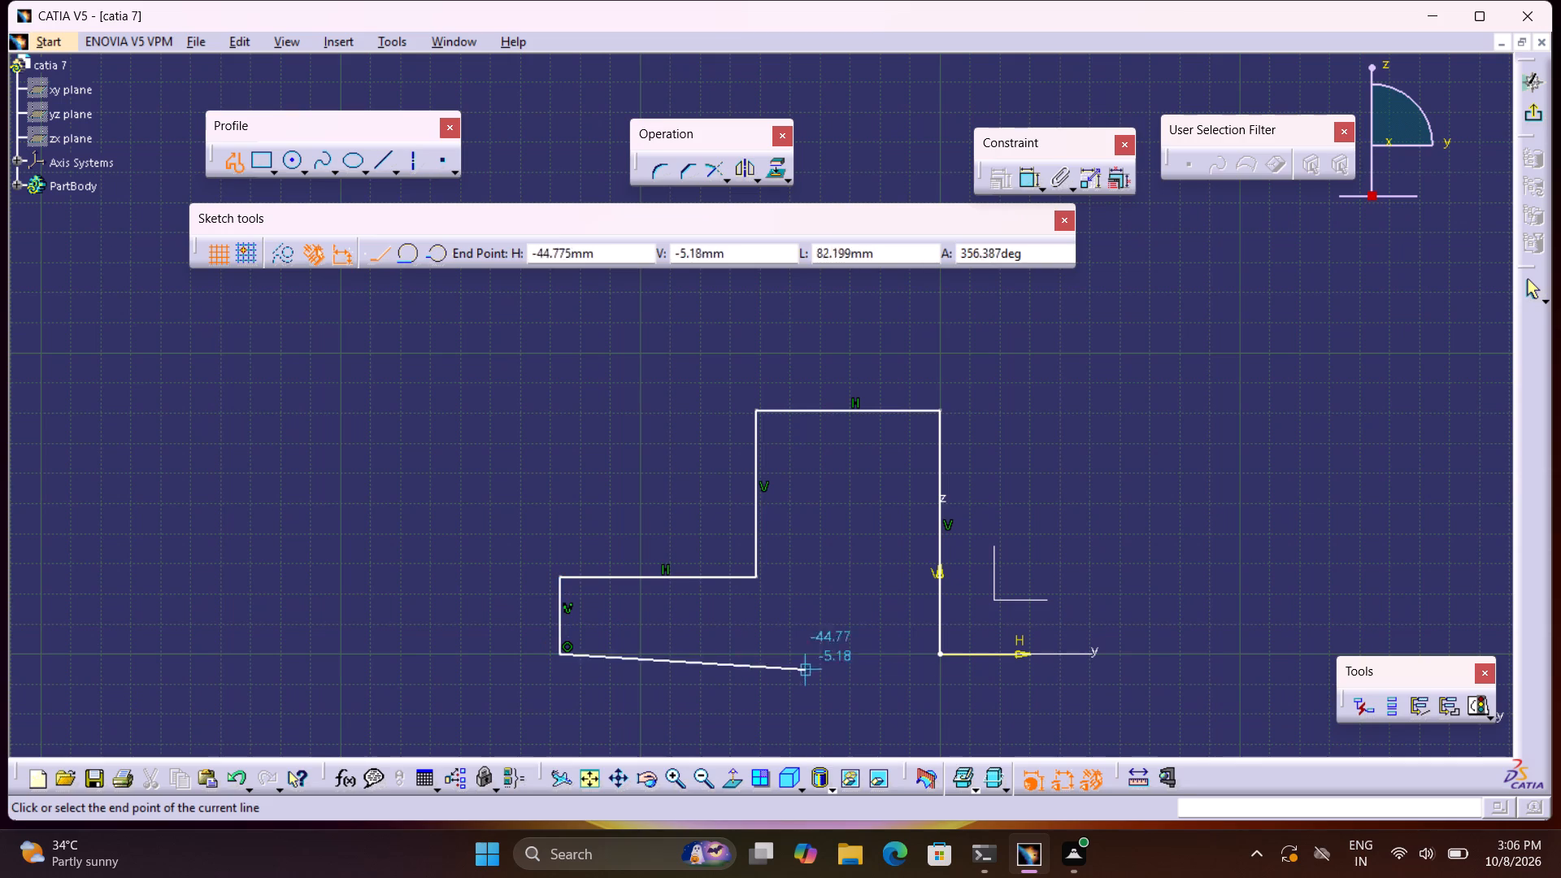
left_click(938, 653)
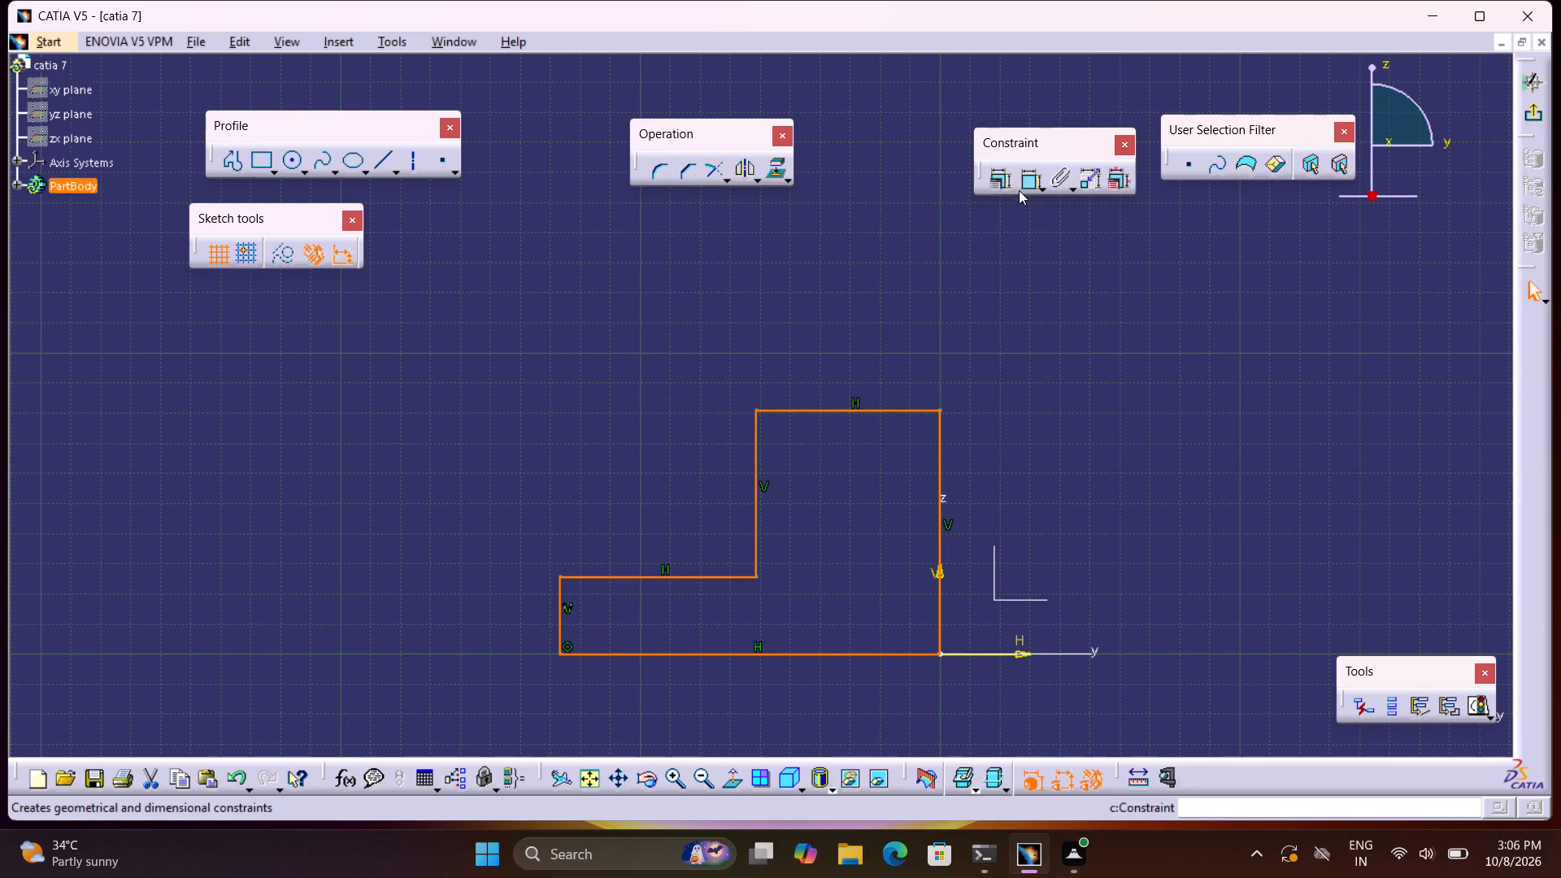
Dimension the profile's top horizontal edge and set its length to 42 mm.
double_click(1019, 186)
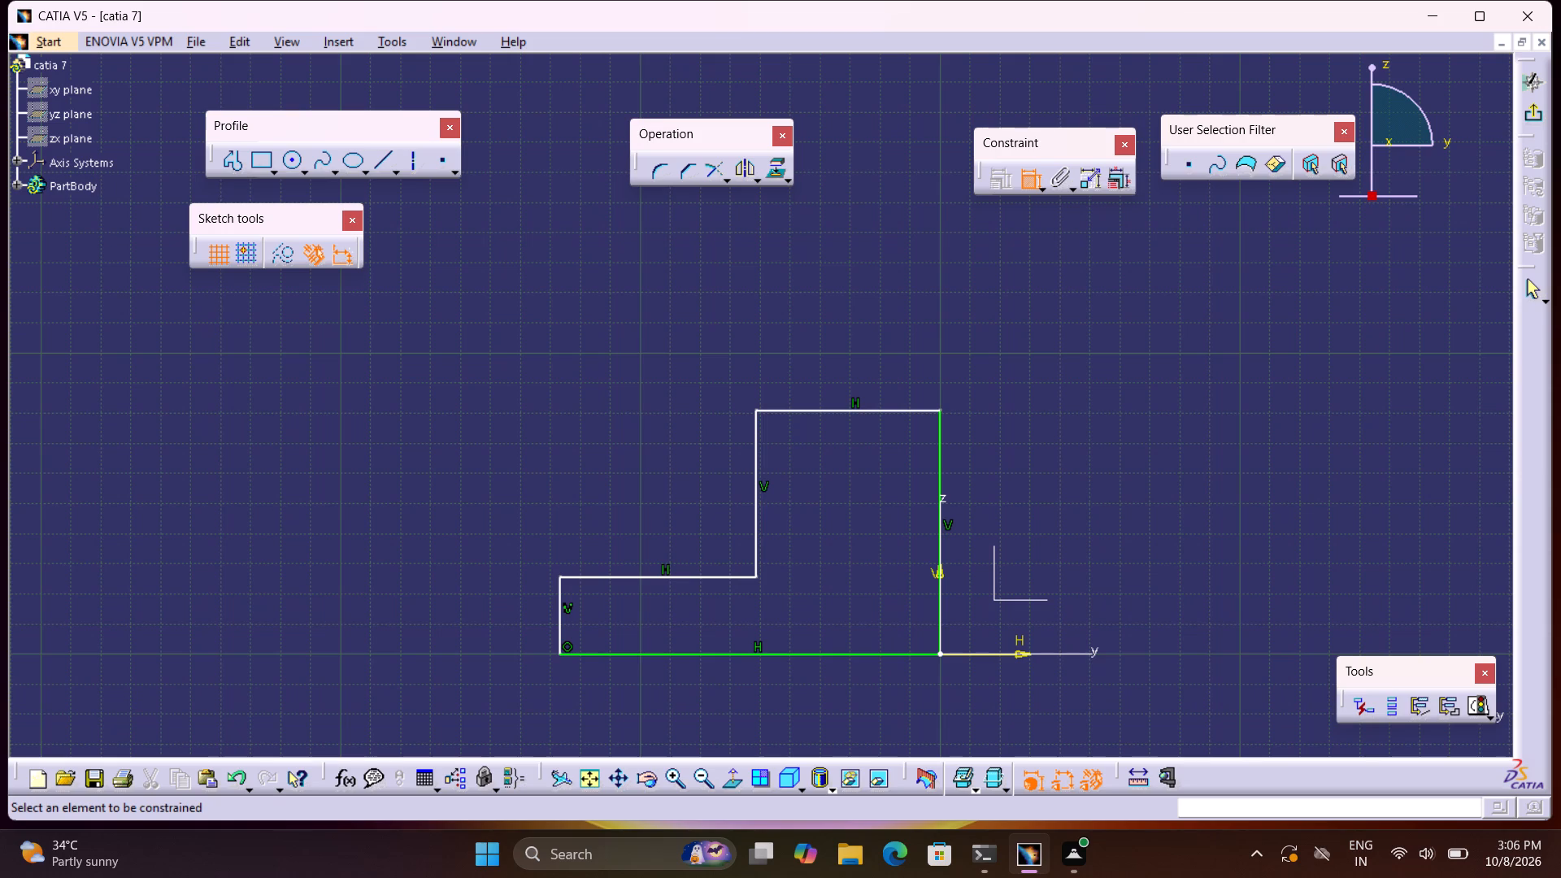
left_click(879, 410)
left_click(868, 336)
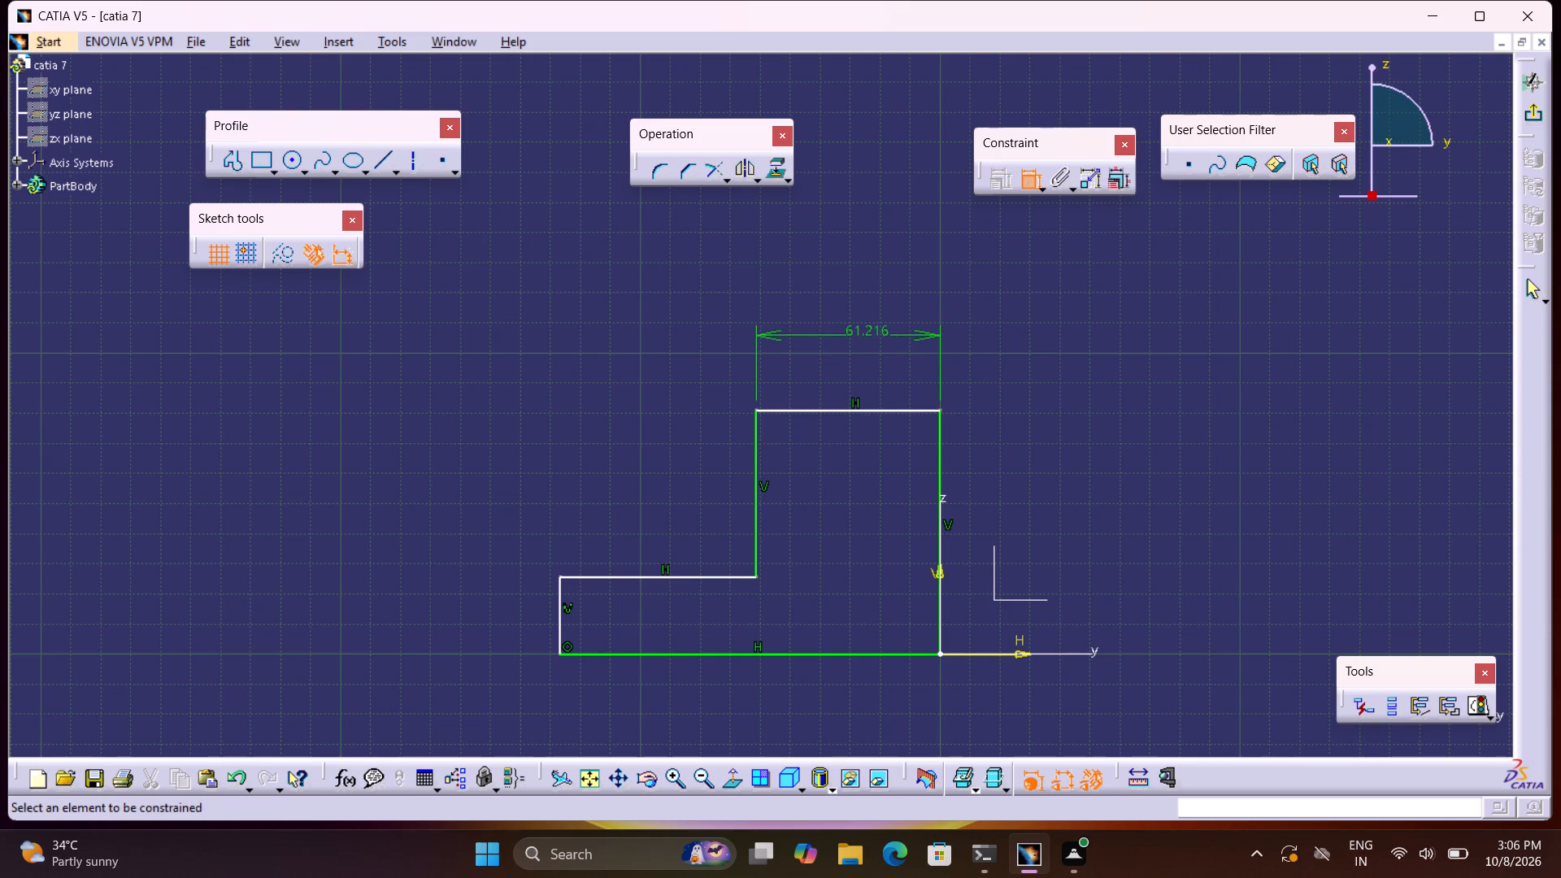
double_click(868, 331)
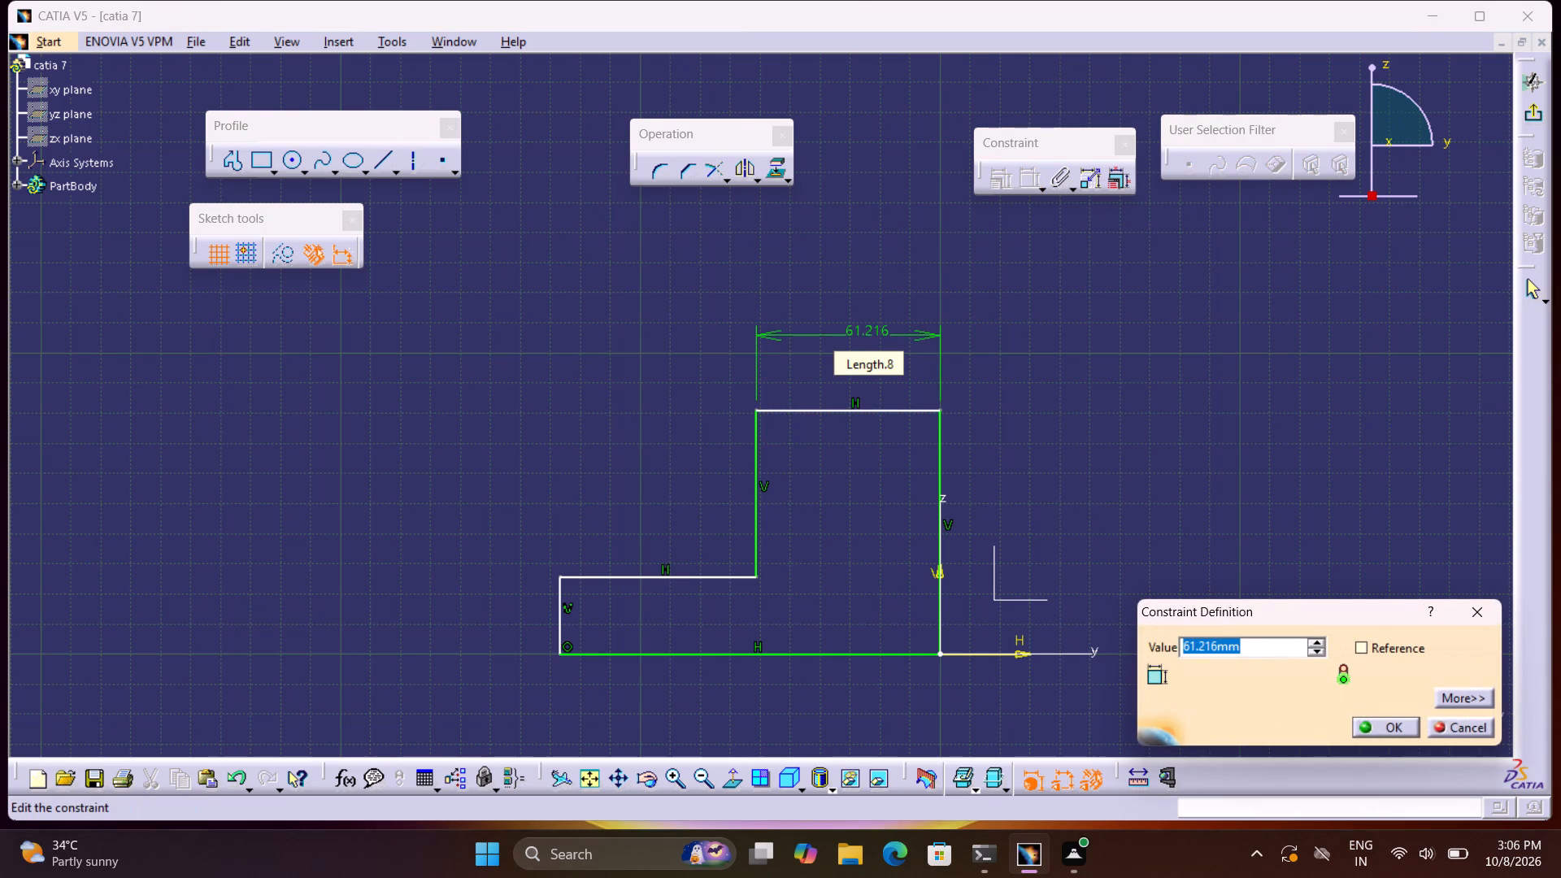
key("4")
key("2")
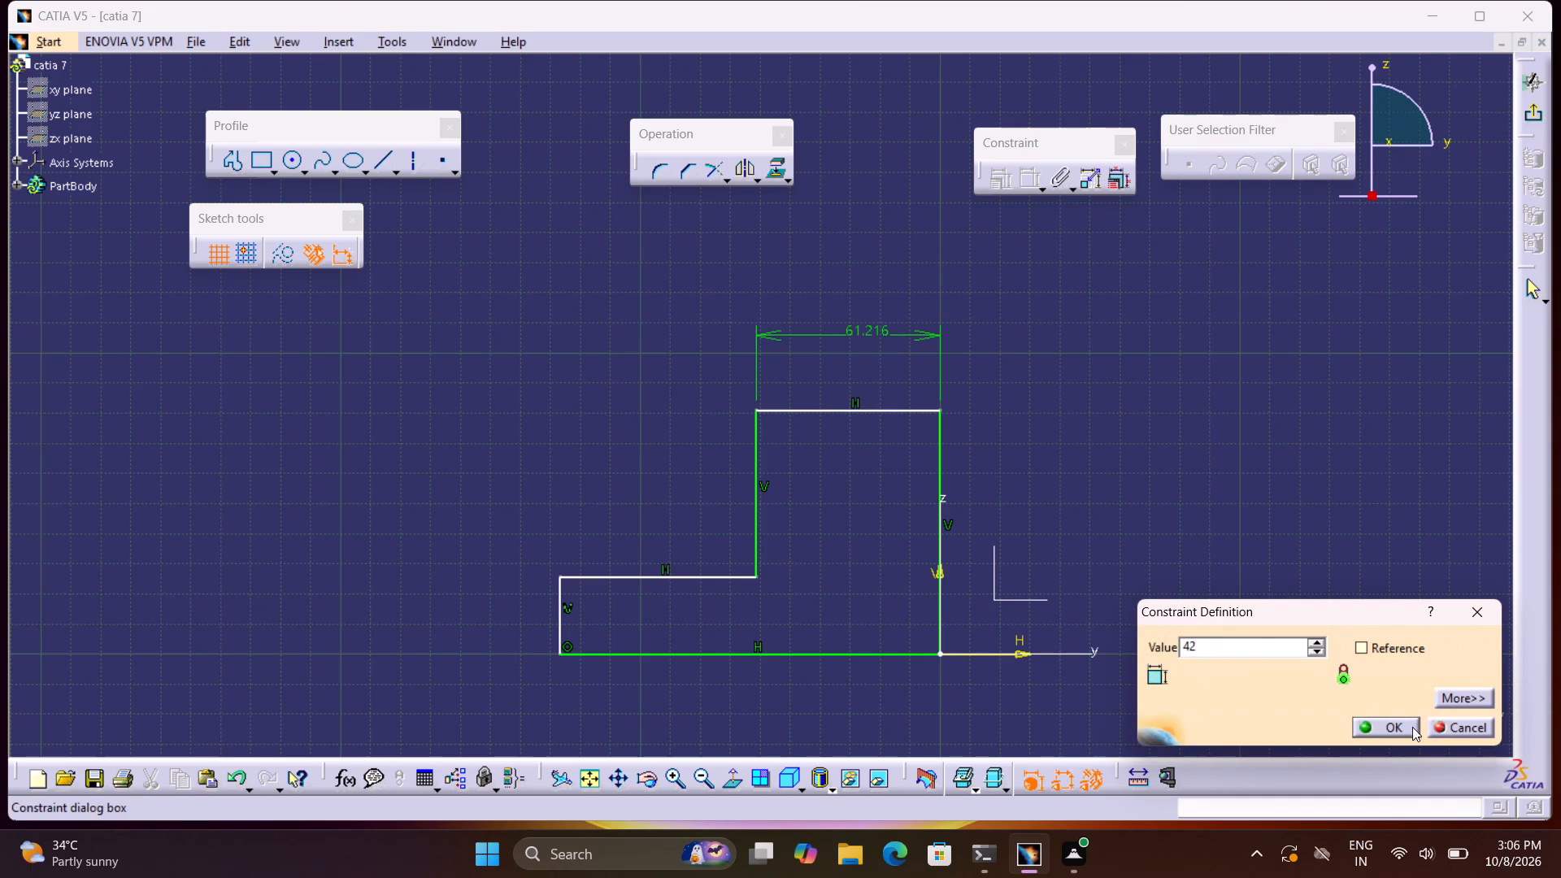
left_click(1407, 722)
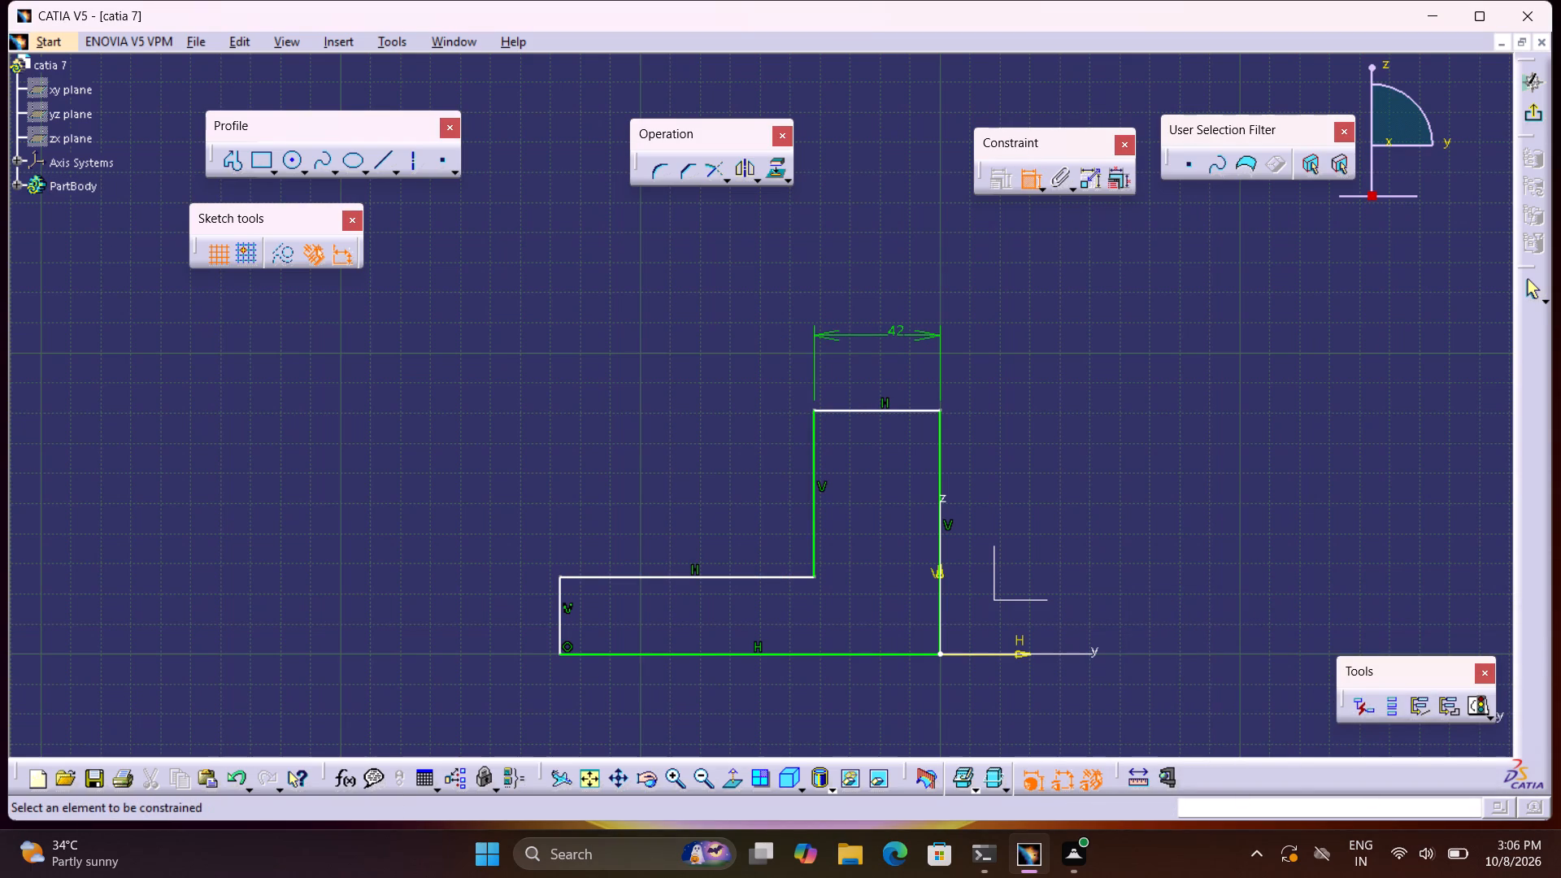
Dimension the profile's bottom edge and set its length to 78 mm.
left_click(738, 660)
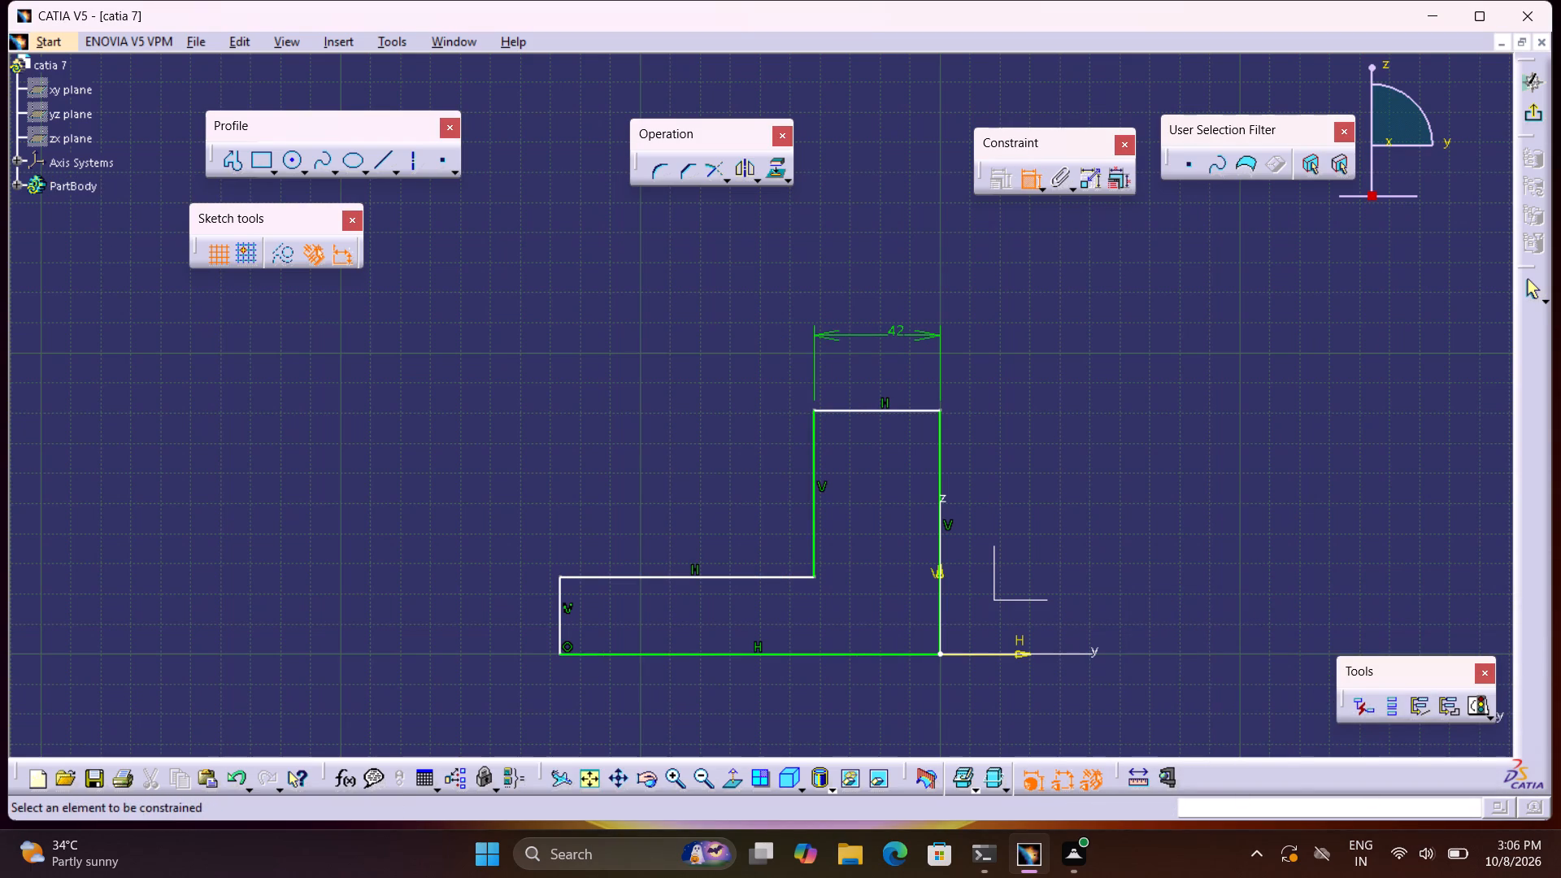
left_click(737, 654)
left_click(756, 720)
double_click(749, 702)
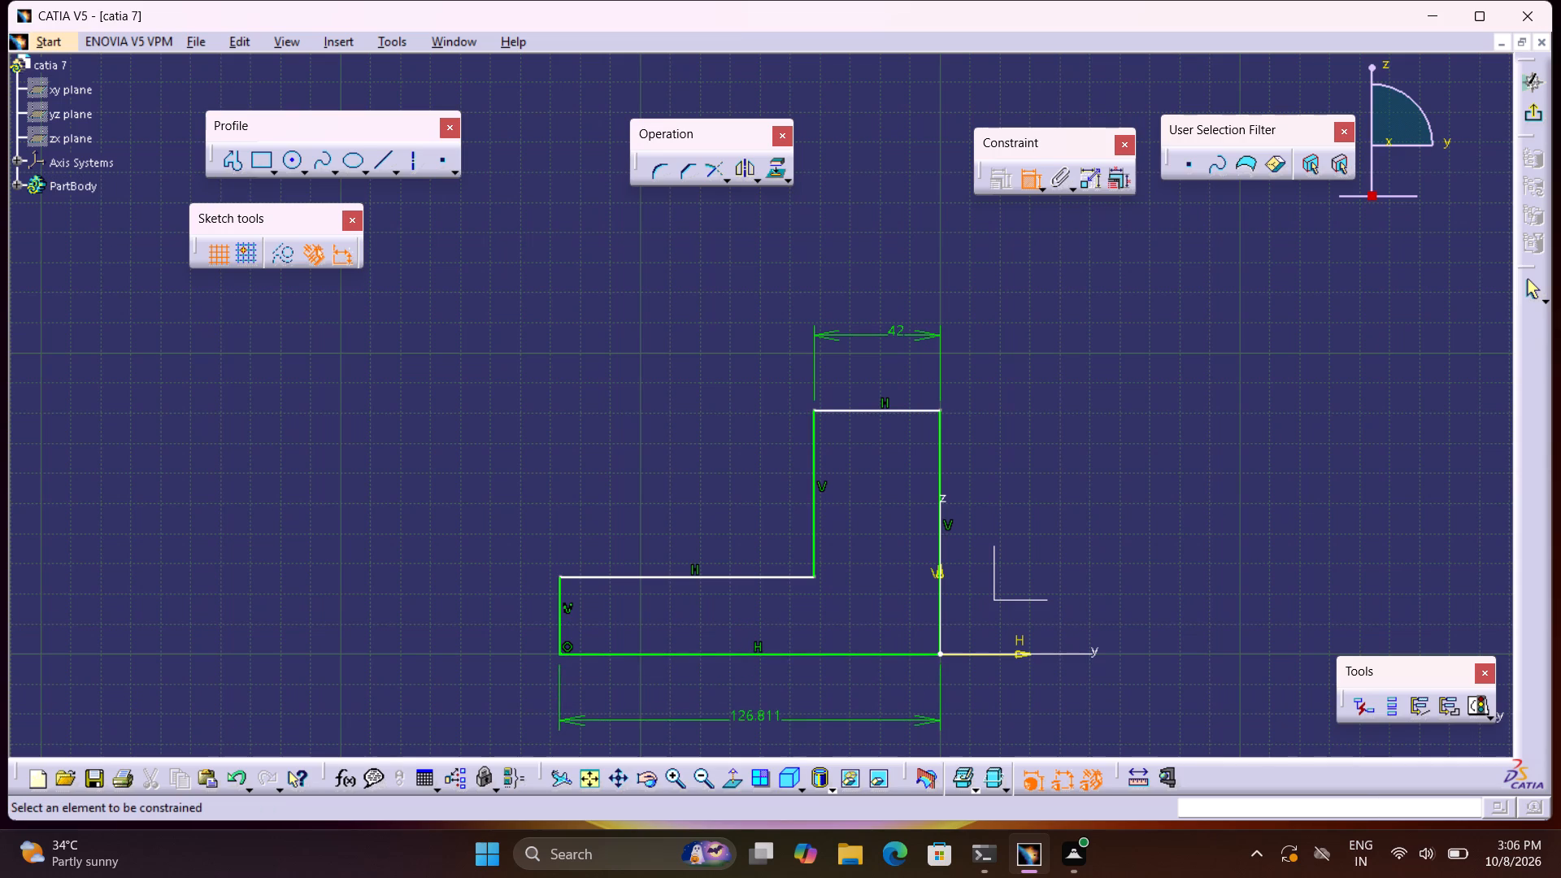
left_click(751, 707)
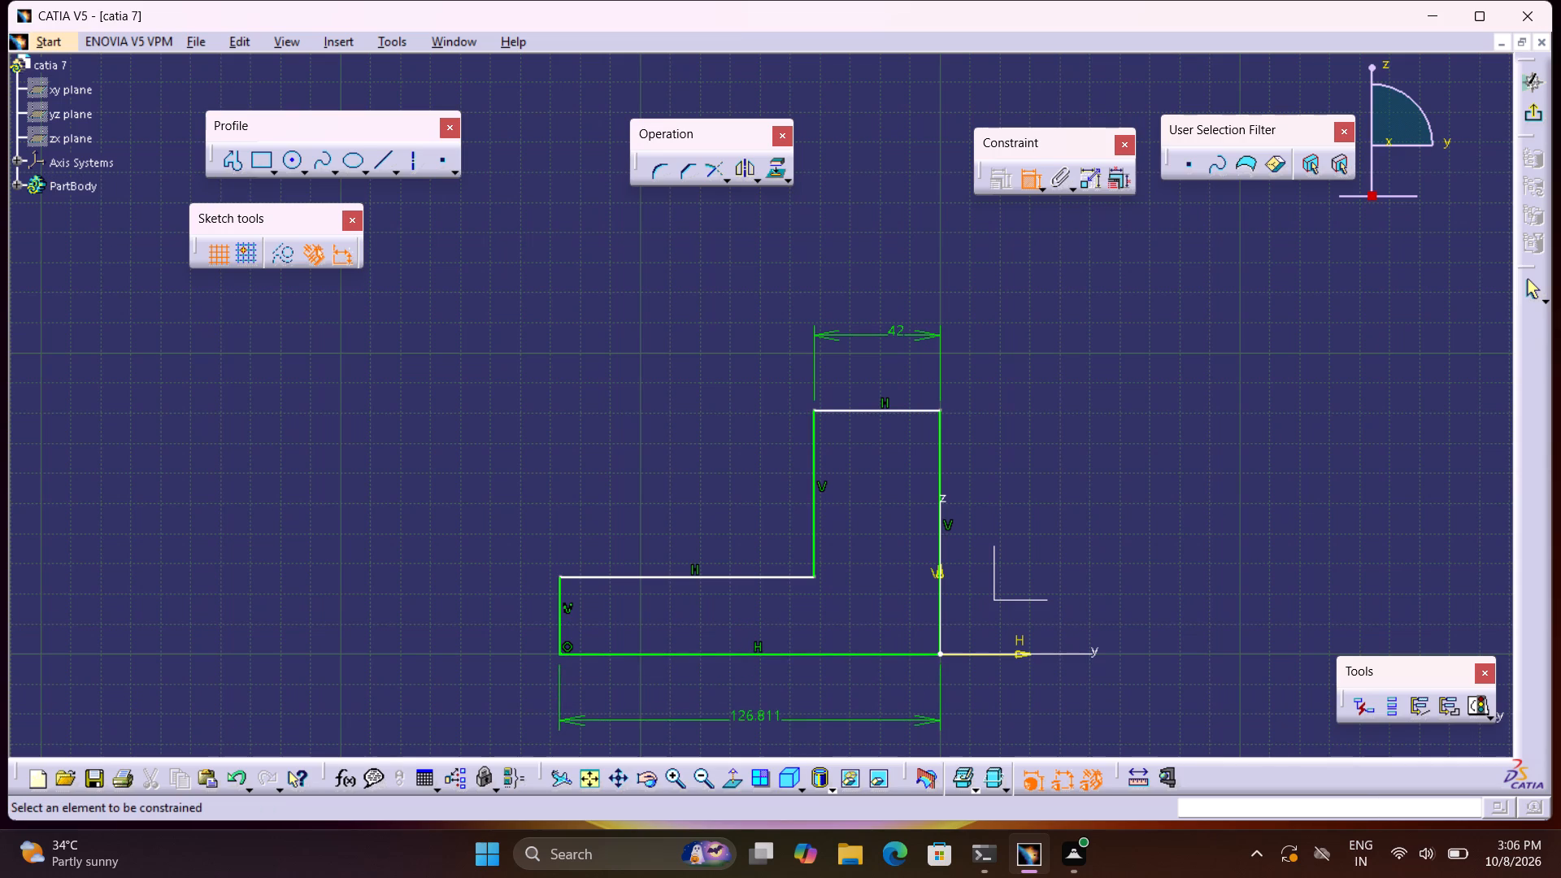
double_click(755, 713)
type("78")
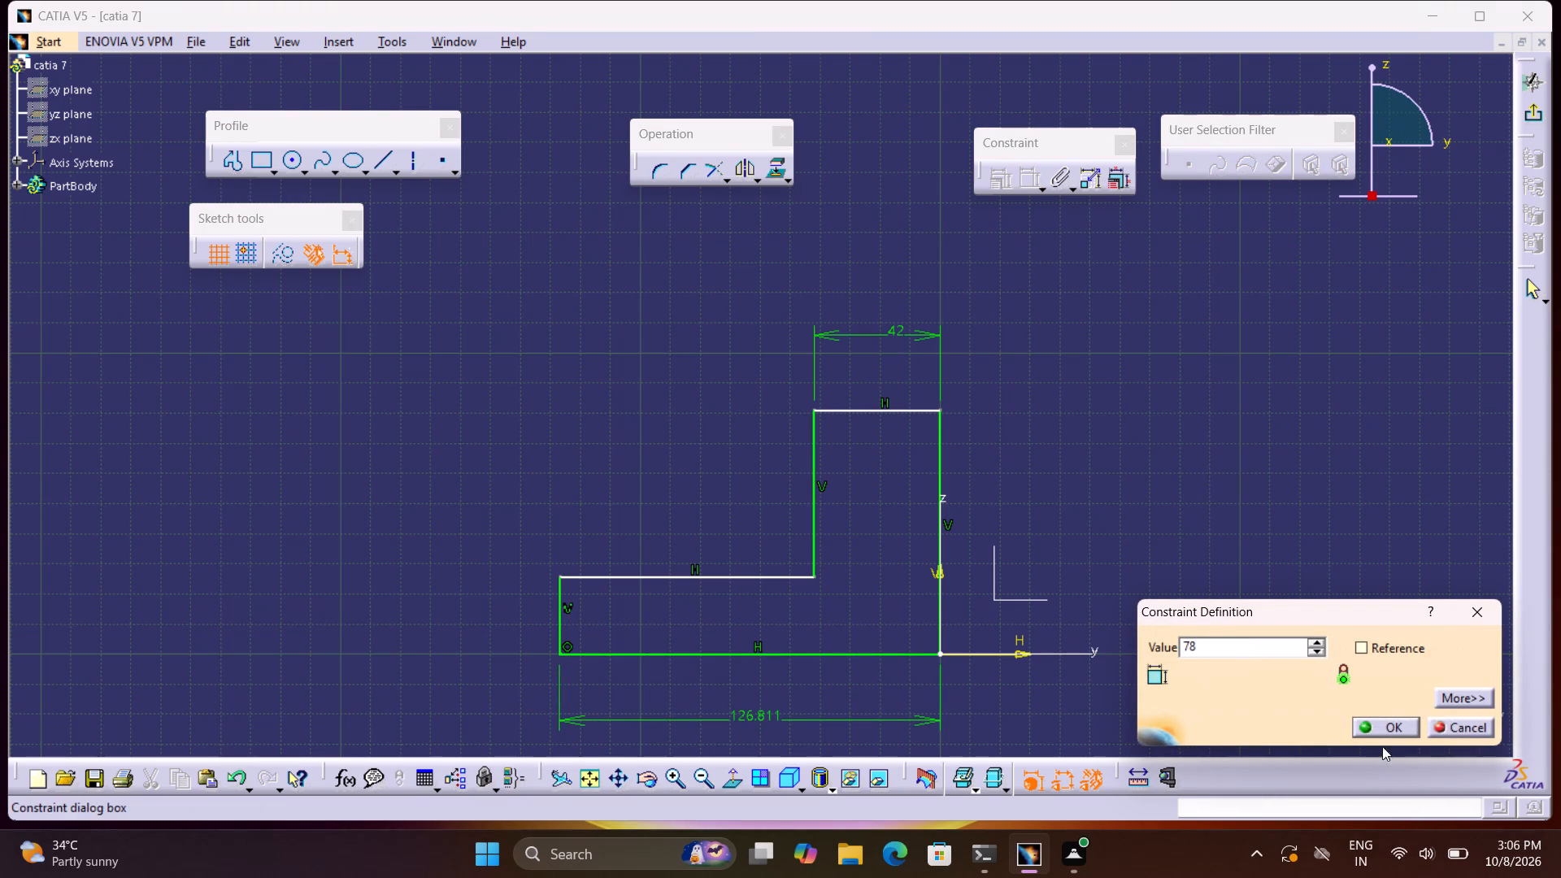
left_click(1381, 732)
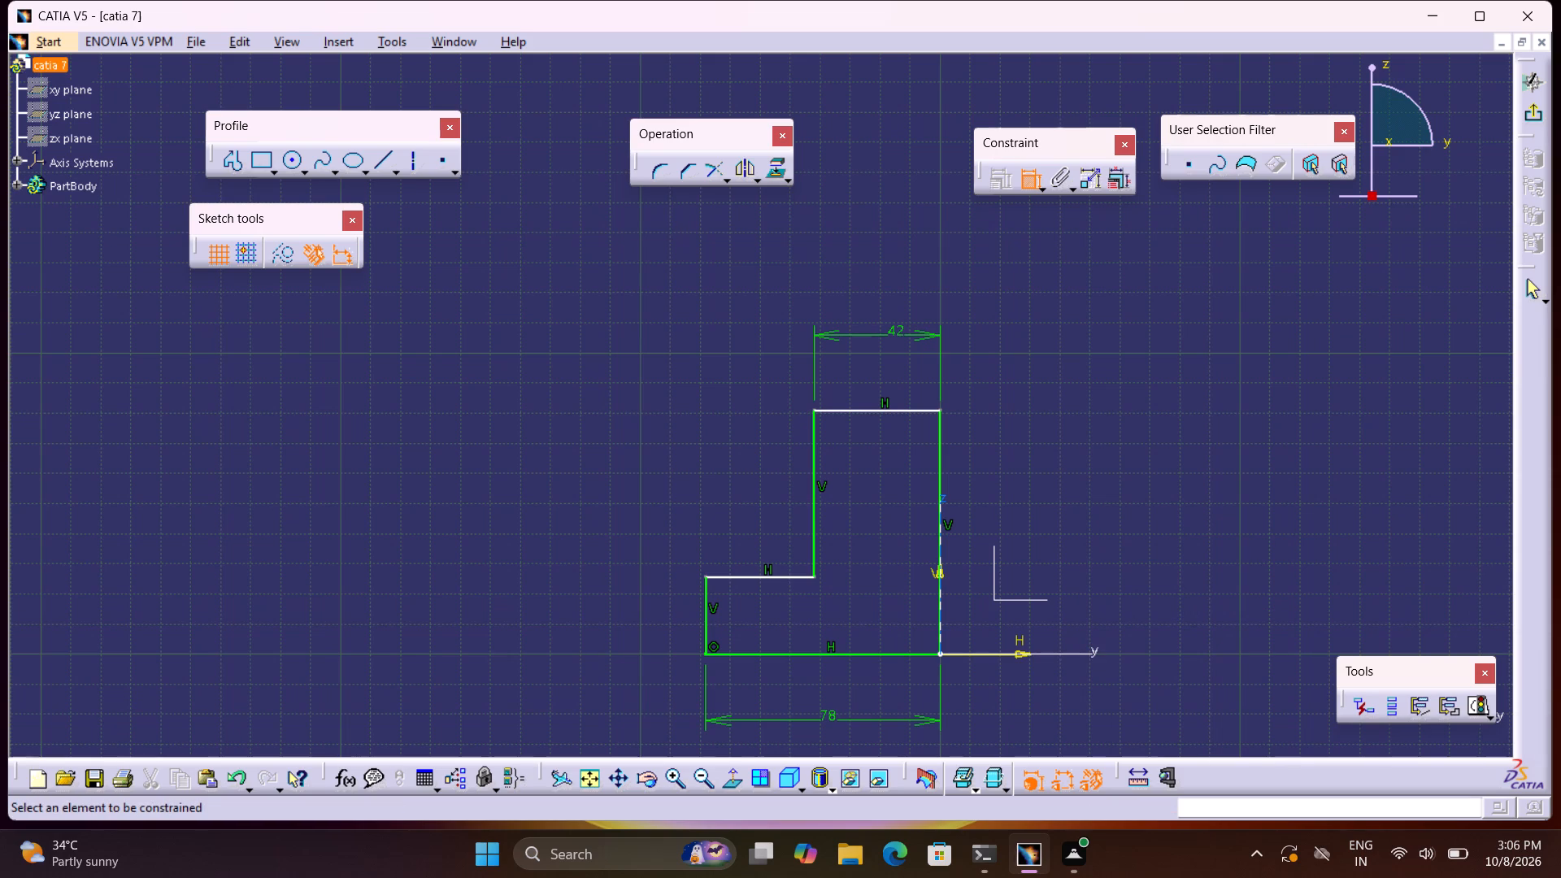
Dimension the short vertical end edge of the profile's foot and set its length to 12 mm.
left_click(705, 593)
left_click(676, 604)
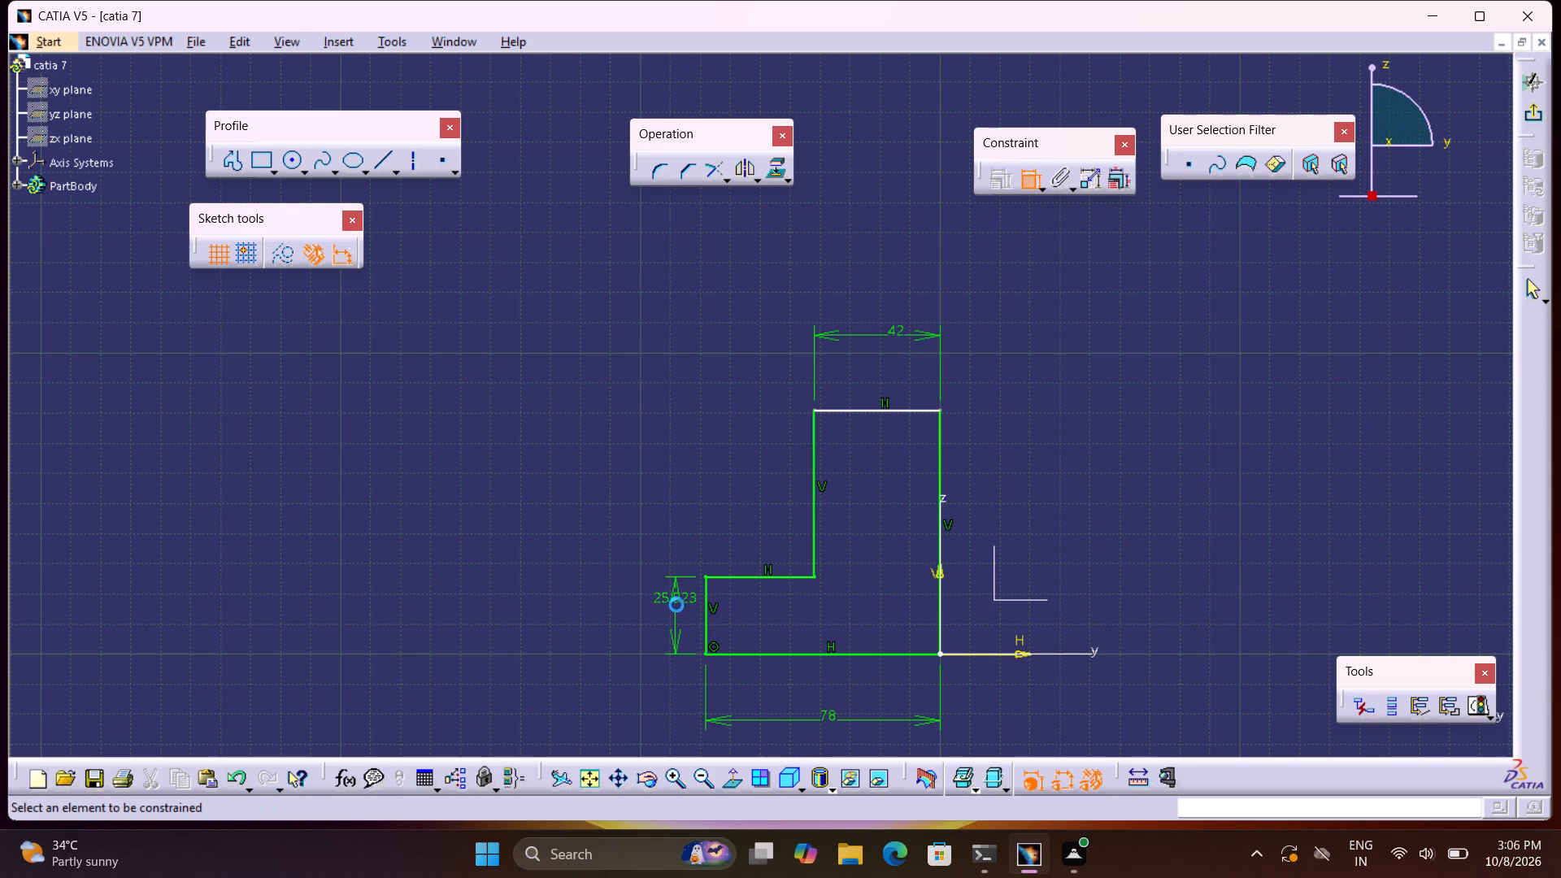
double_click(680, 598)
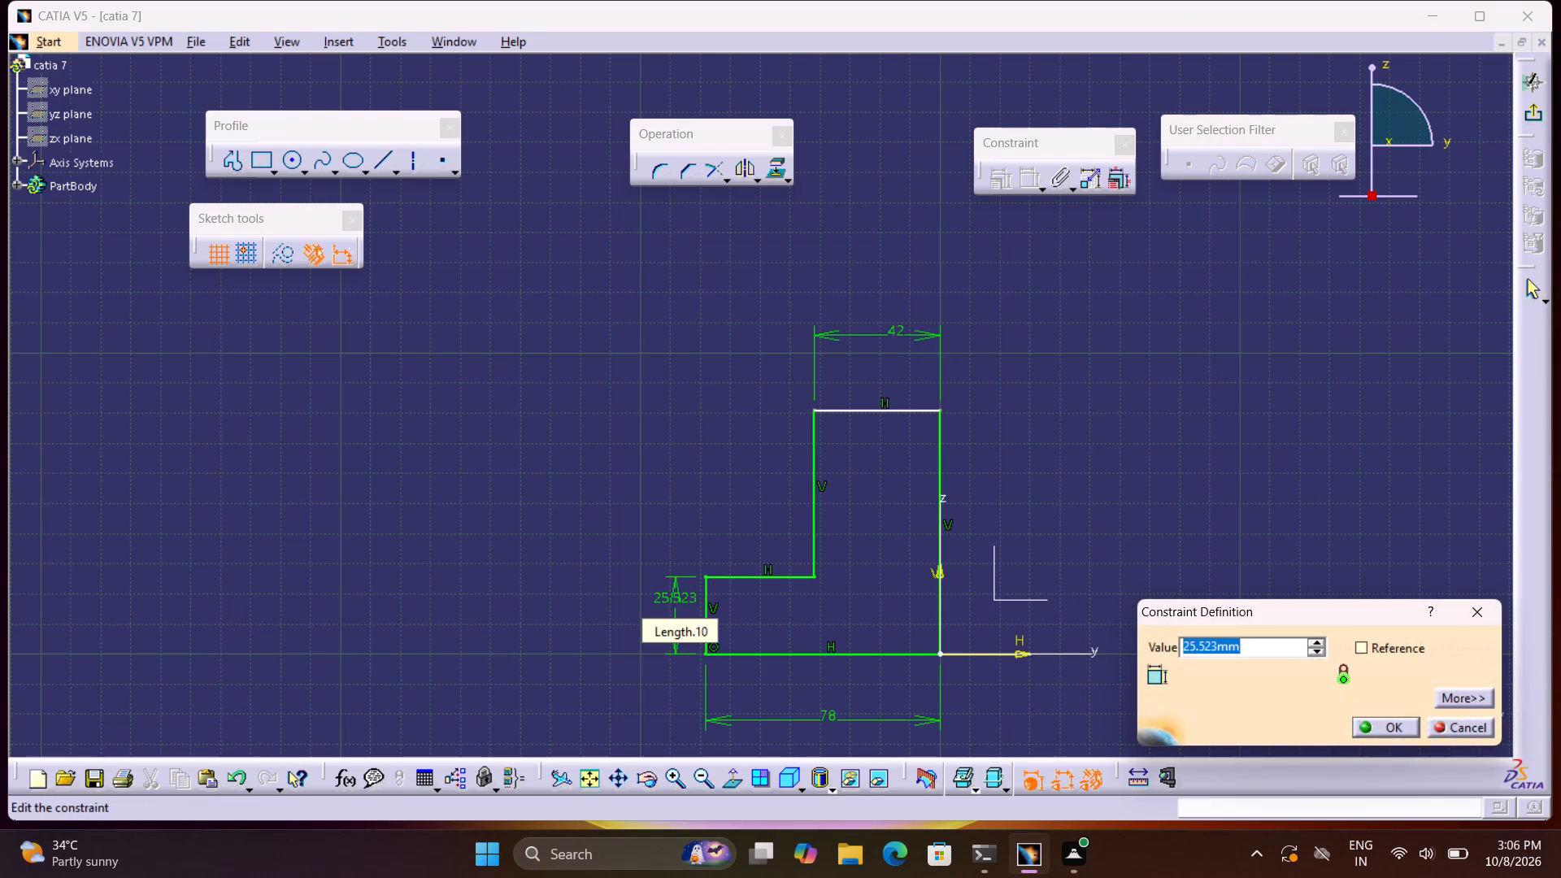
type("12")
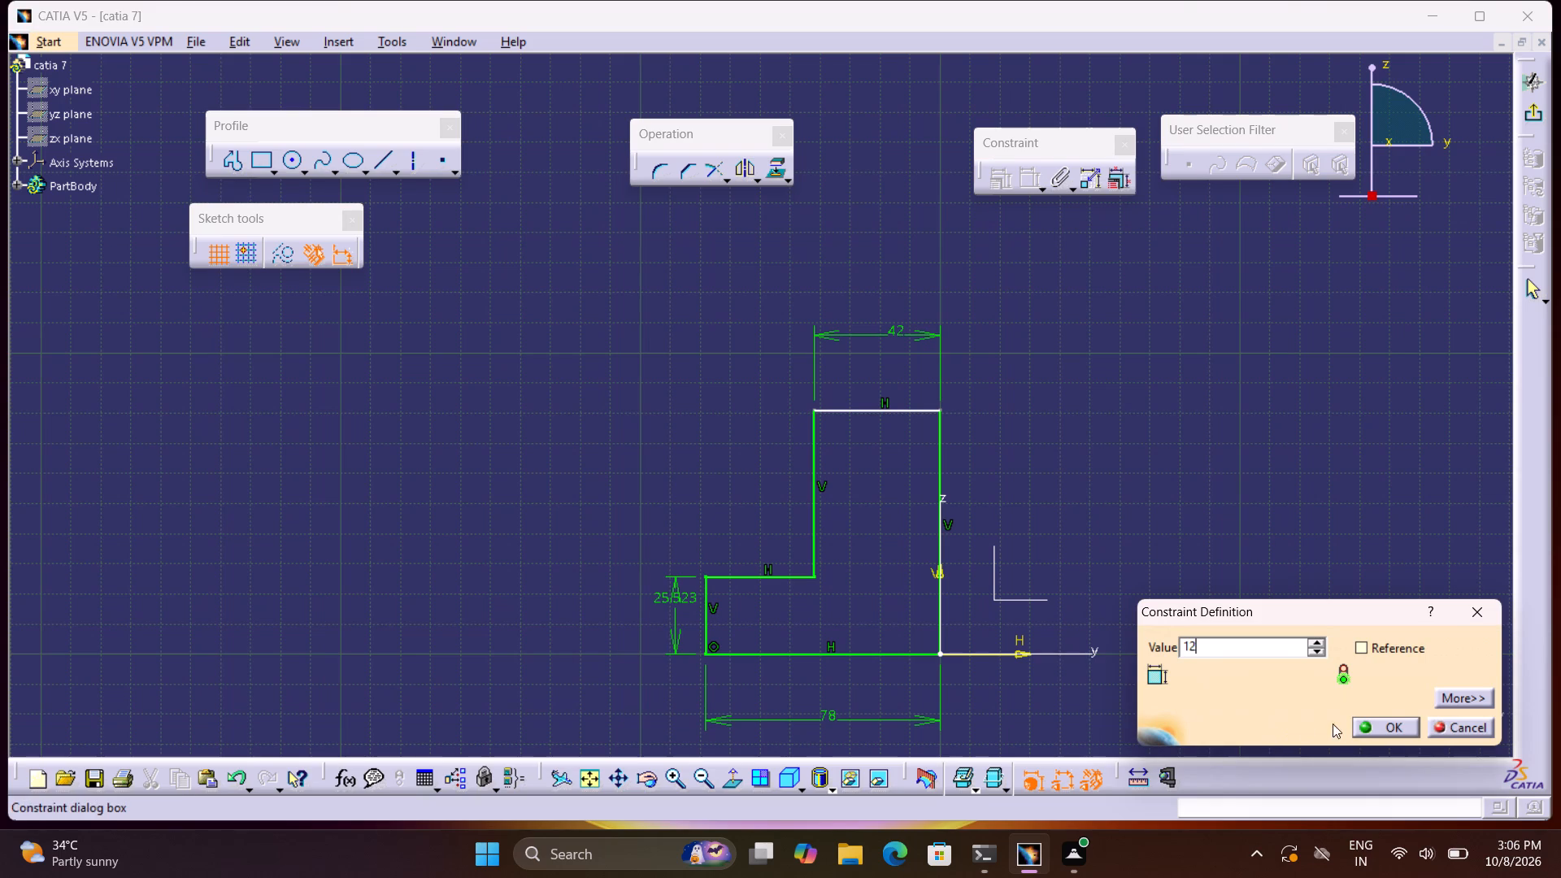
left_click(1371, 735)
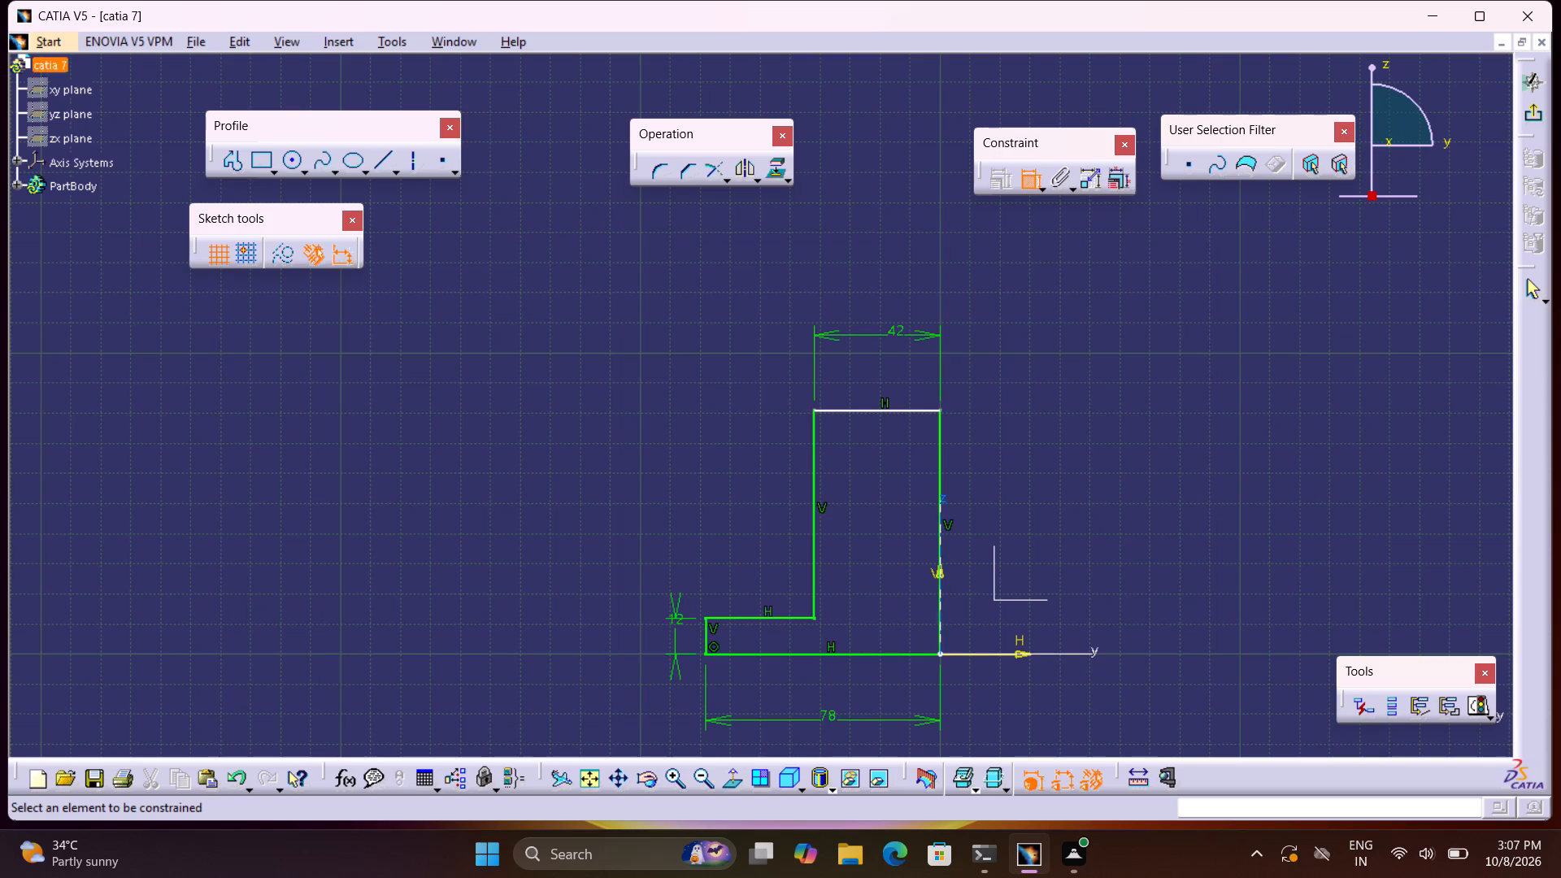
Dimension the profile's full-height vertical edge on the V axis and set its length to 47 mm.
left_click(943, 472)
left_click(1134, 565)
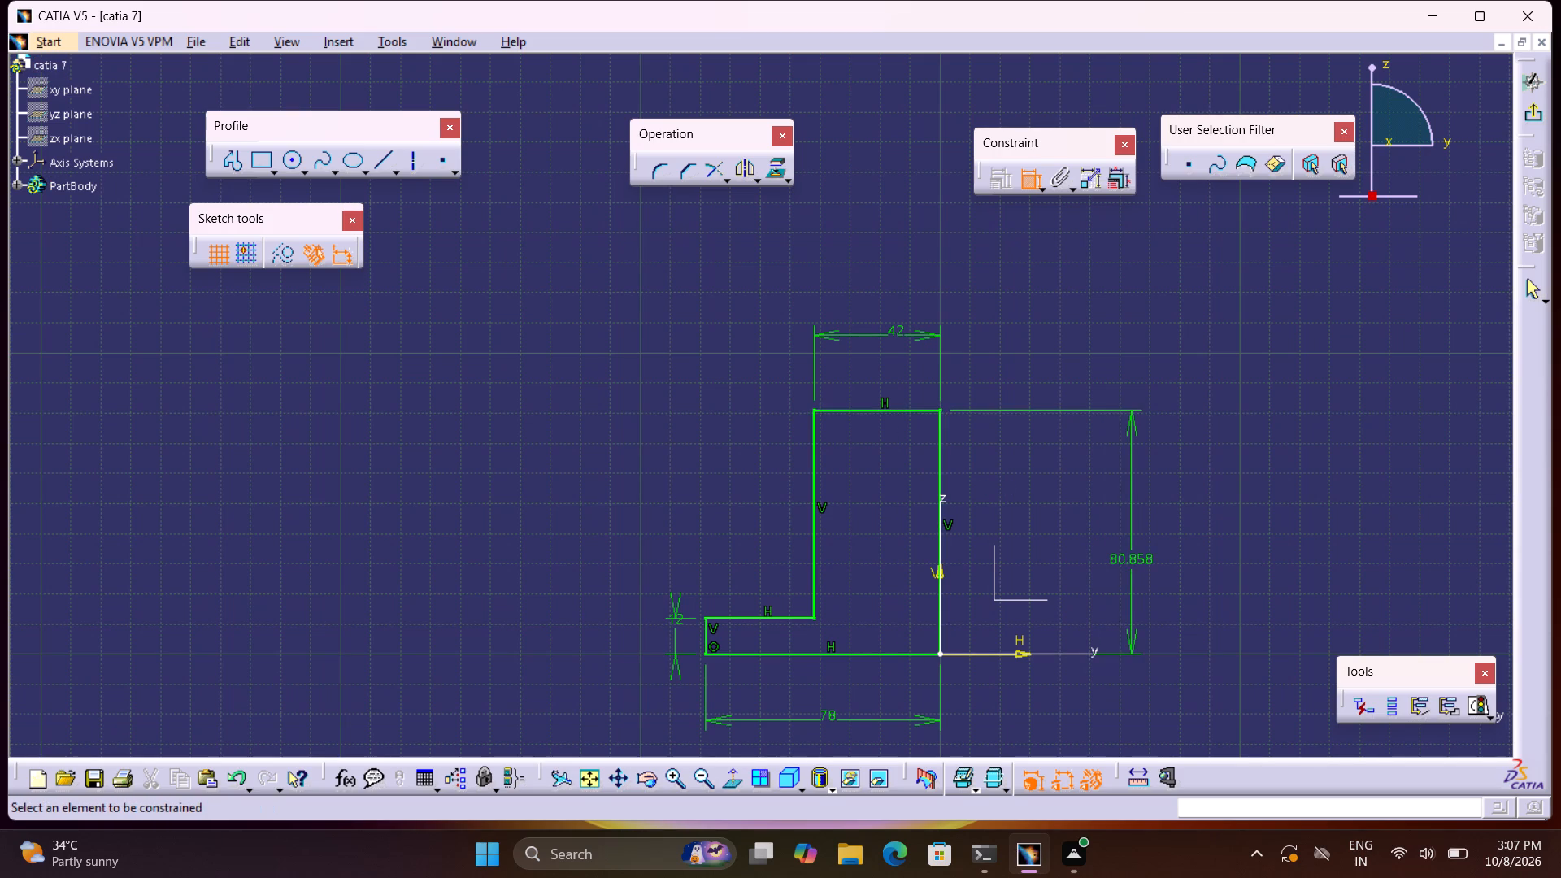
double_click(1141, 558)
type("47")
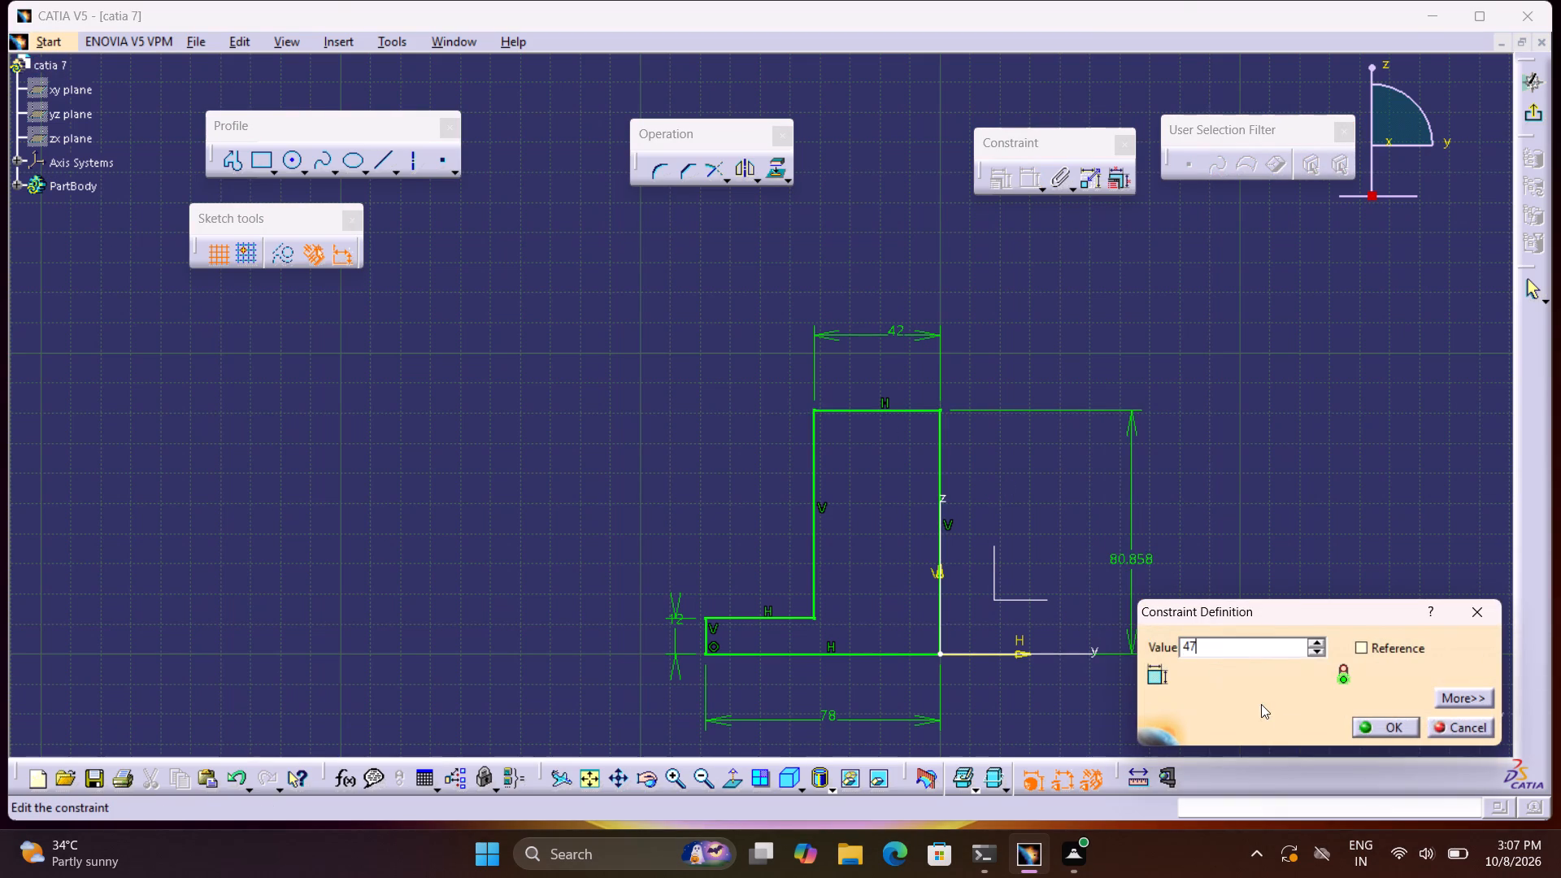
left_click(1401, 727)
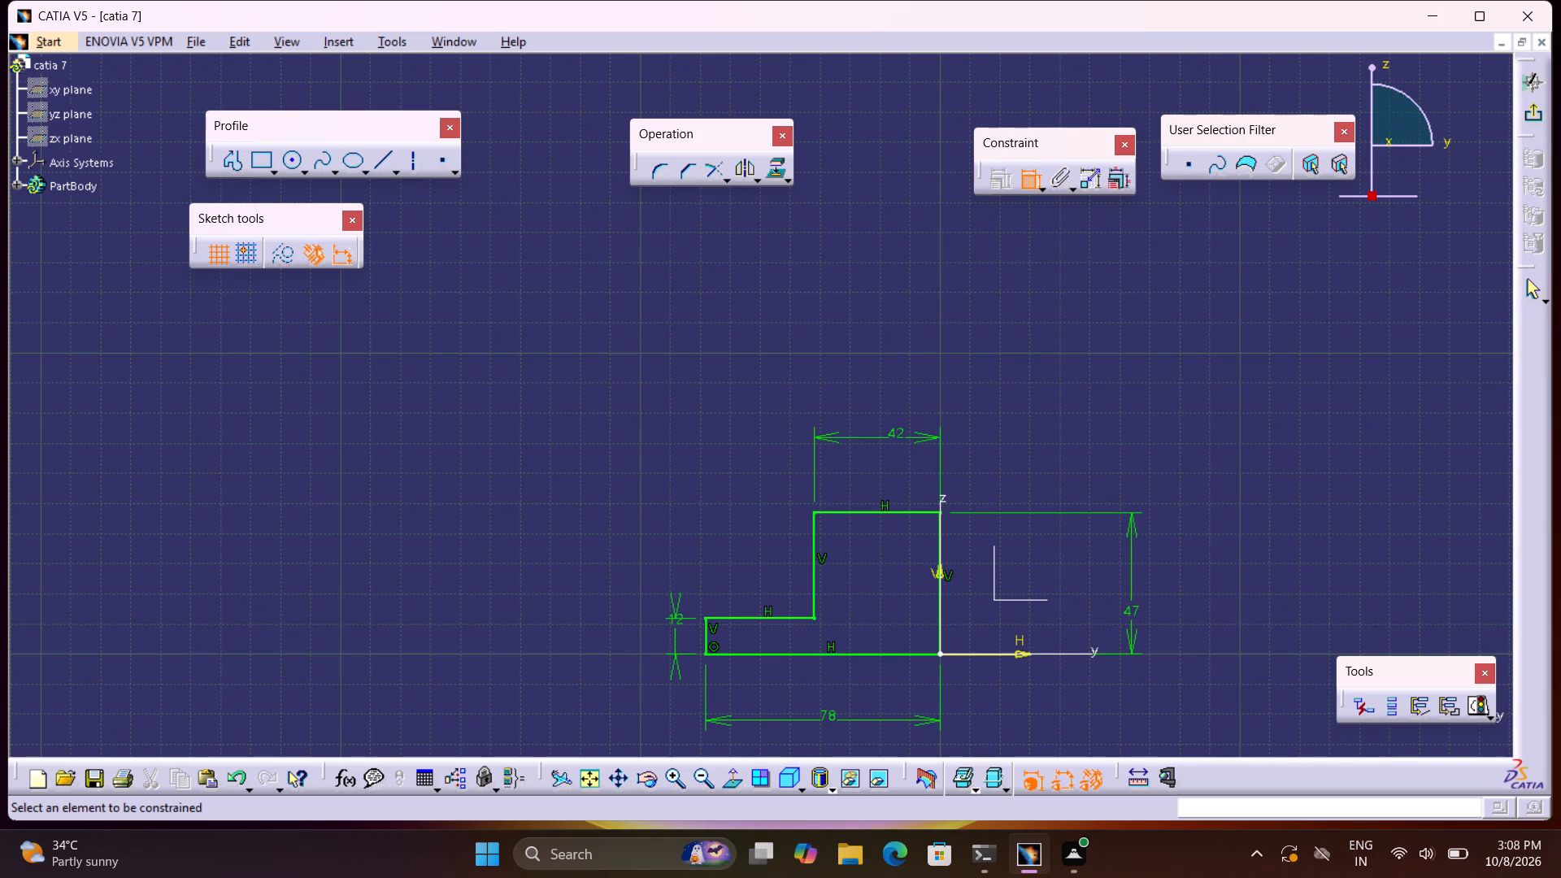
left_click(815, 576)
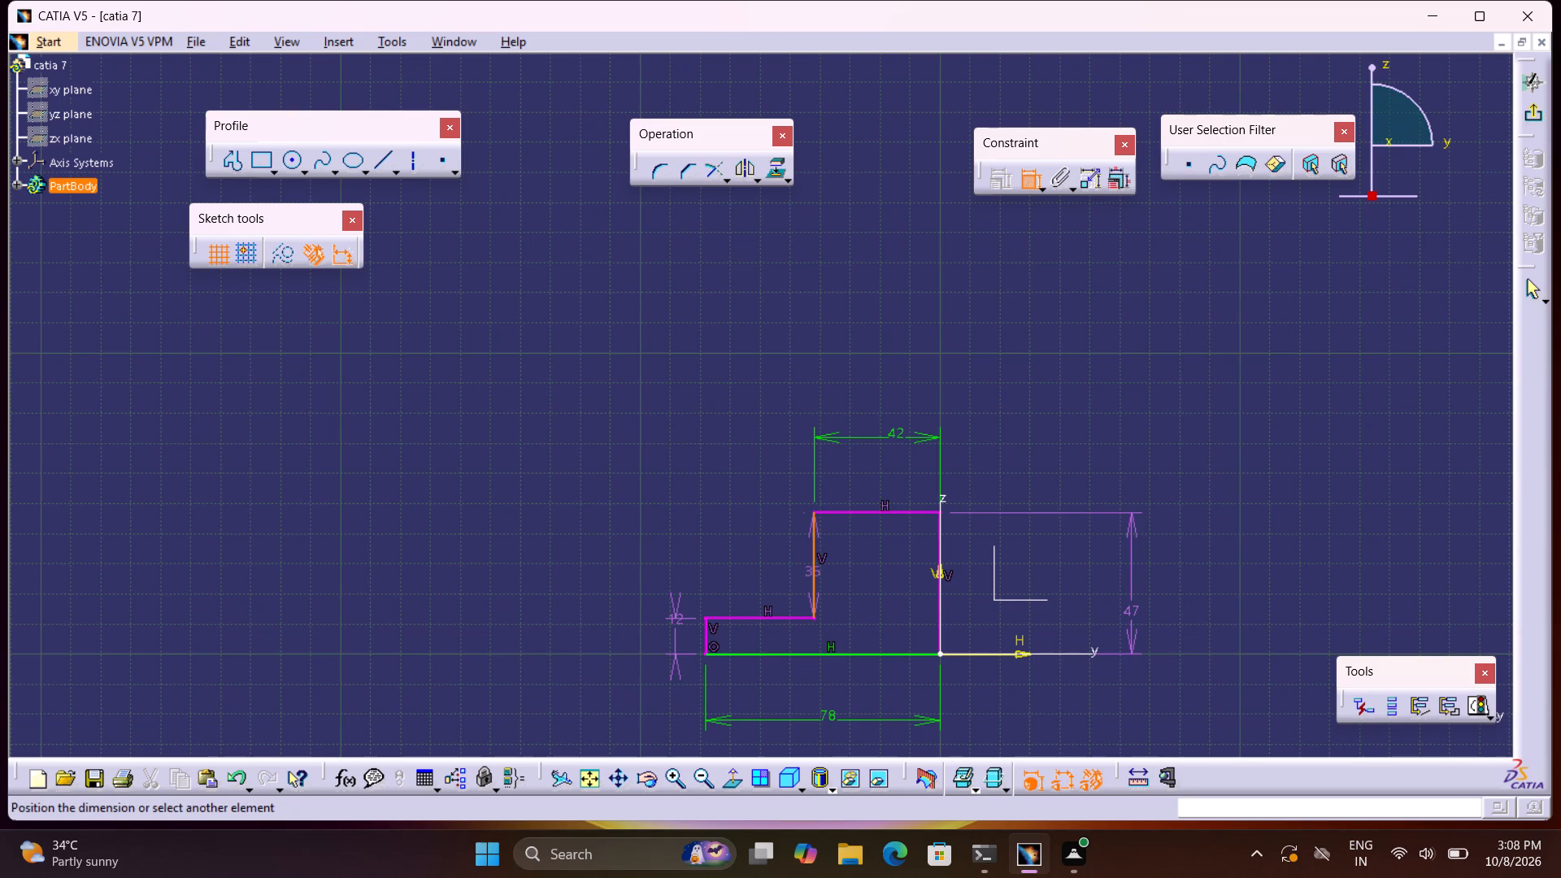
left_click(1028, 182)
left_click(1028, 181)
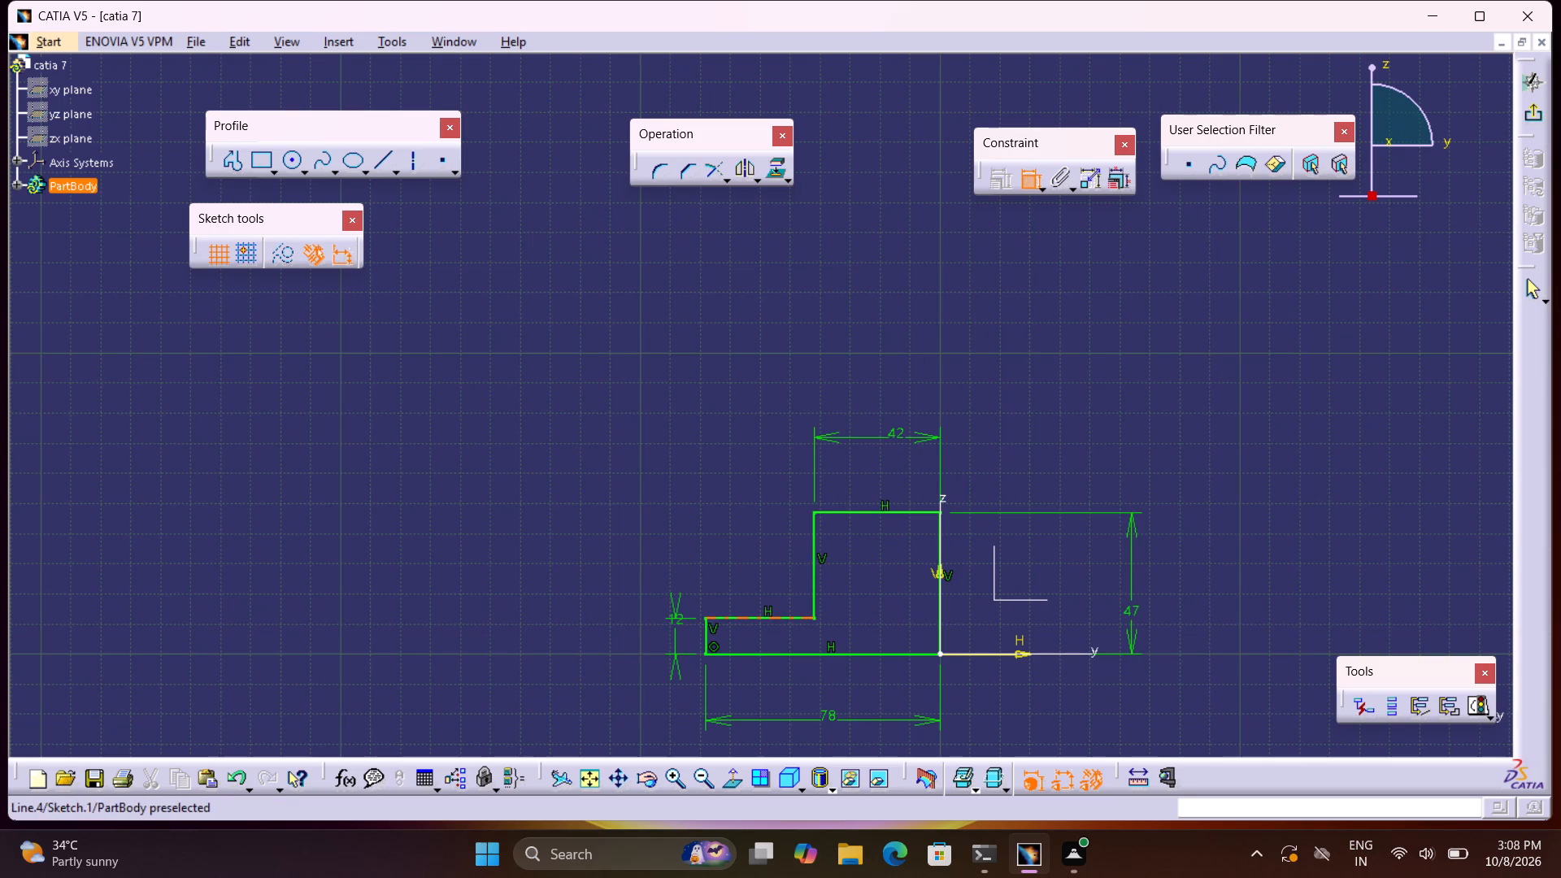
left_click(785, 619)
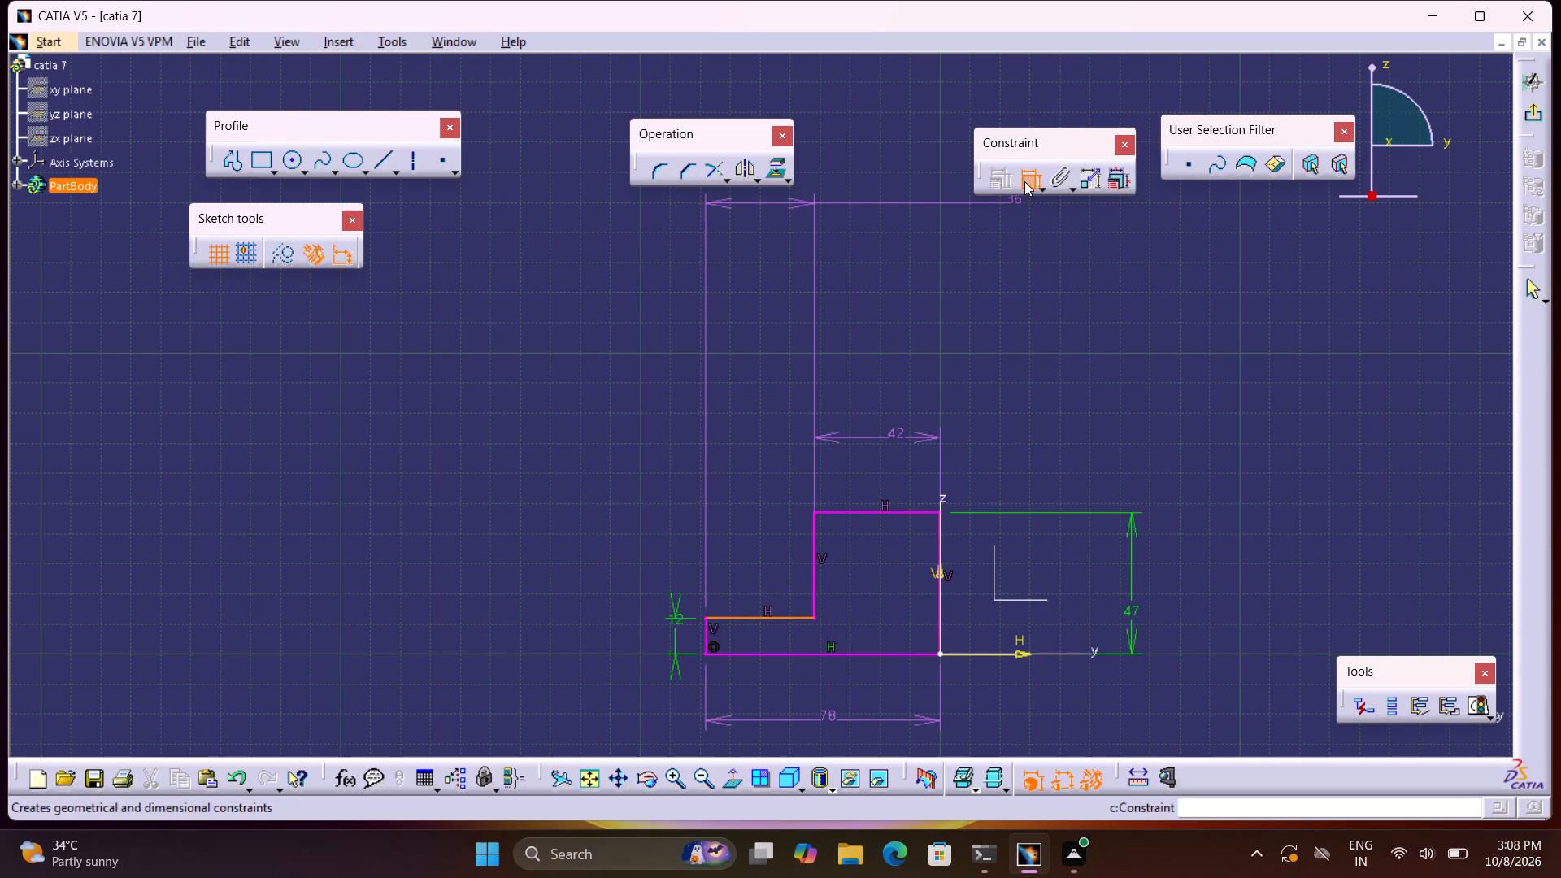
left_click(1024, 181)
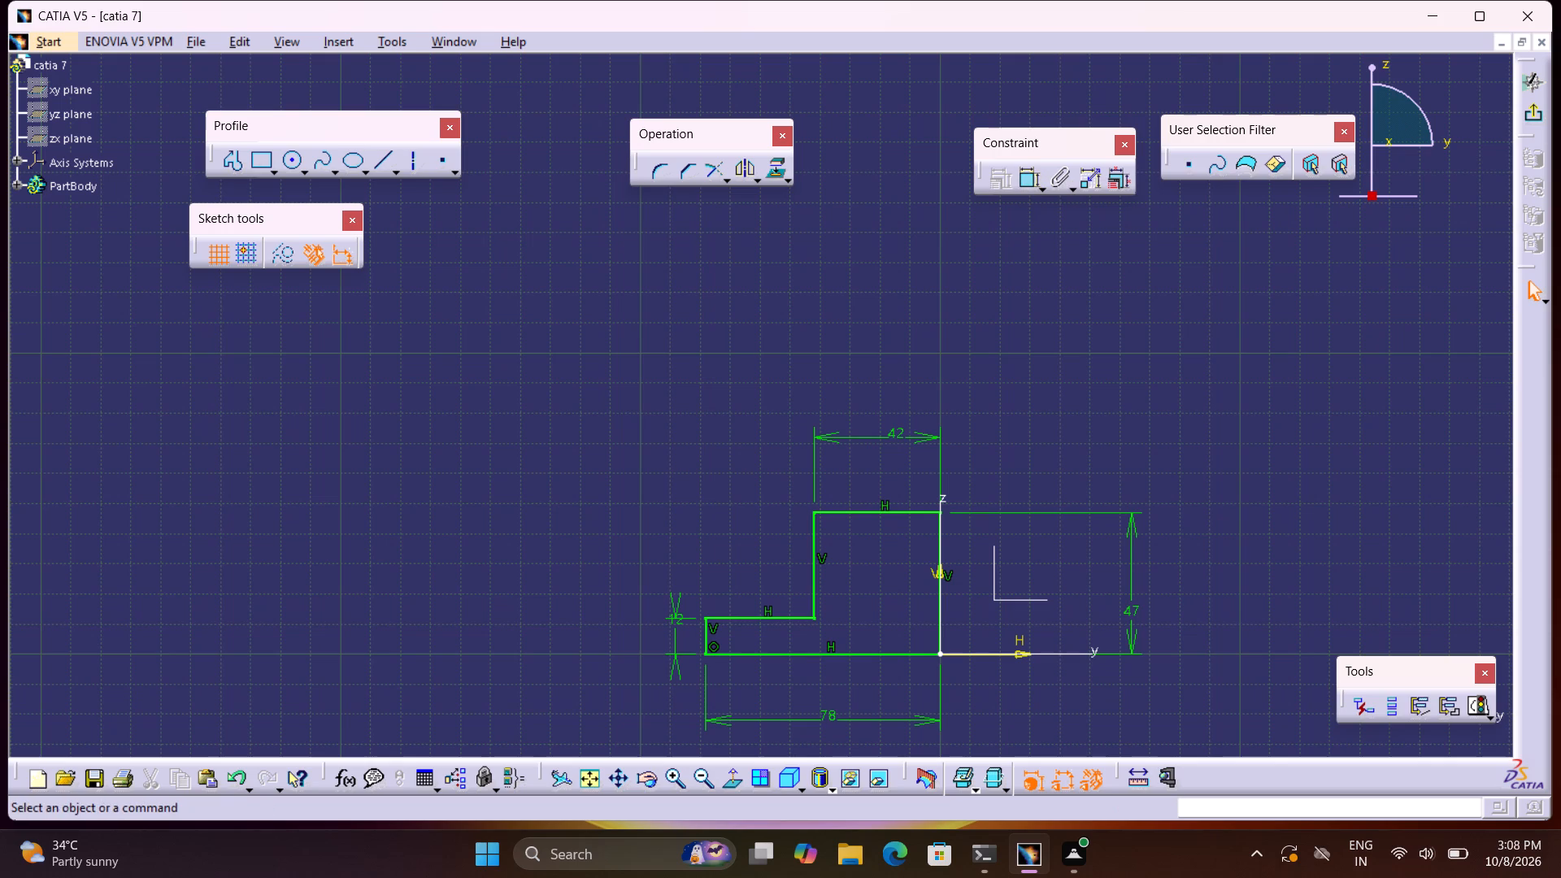
Exit the sketcher and delete the L-shaped profile sketch from the part body.
left_click(1532, 116)
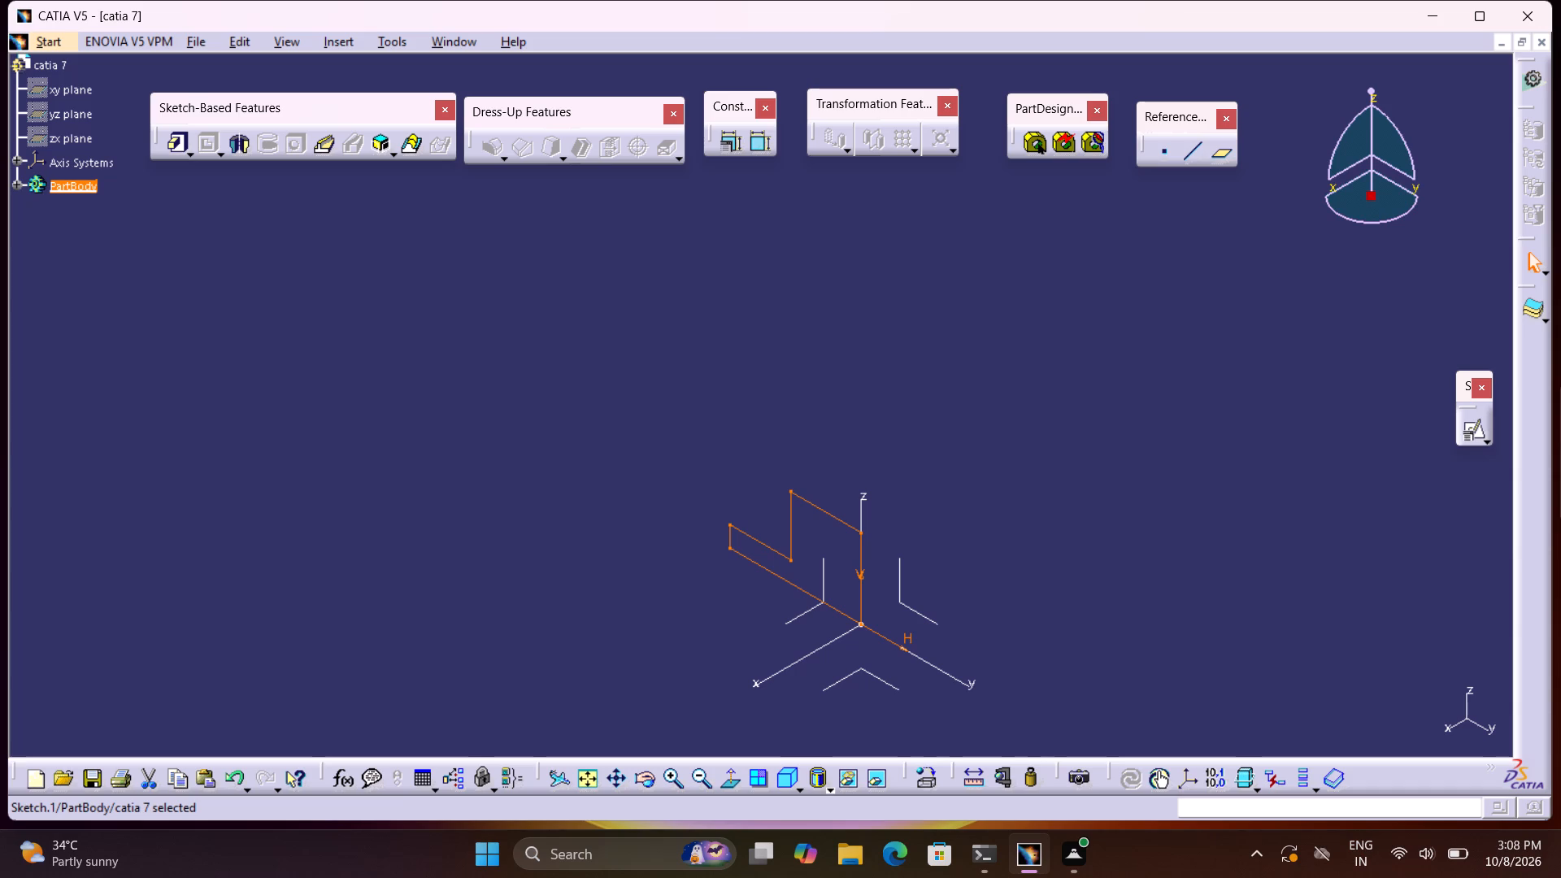
key("Delete")
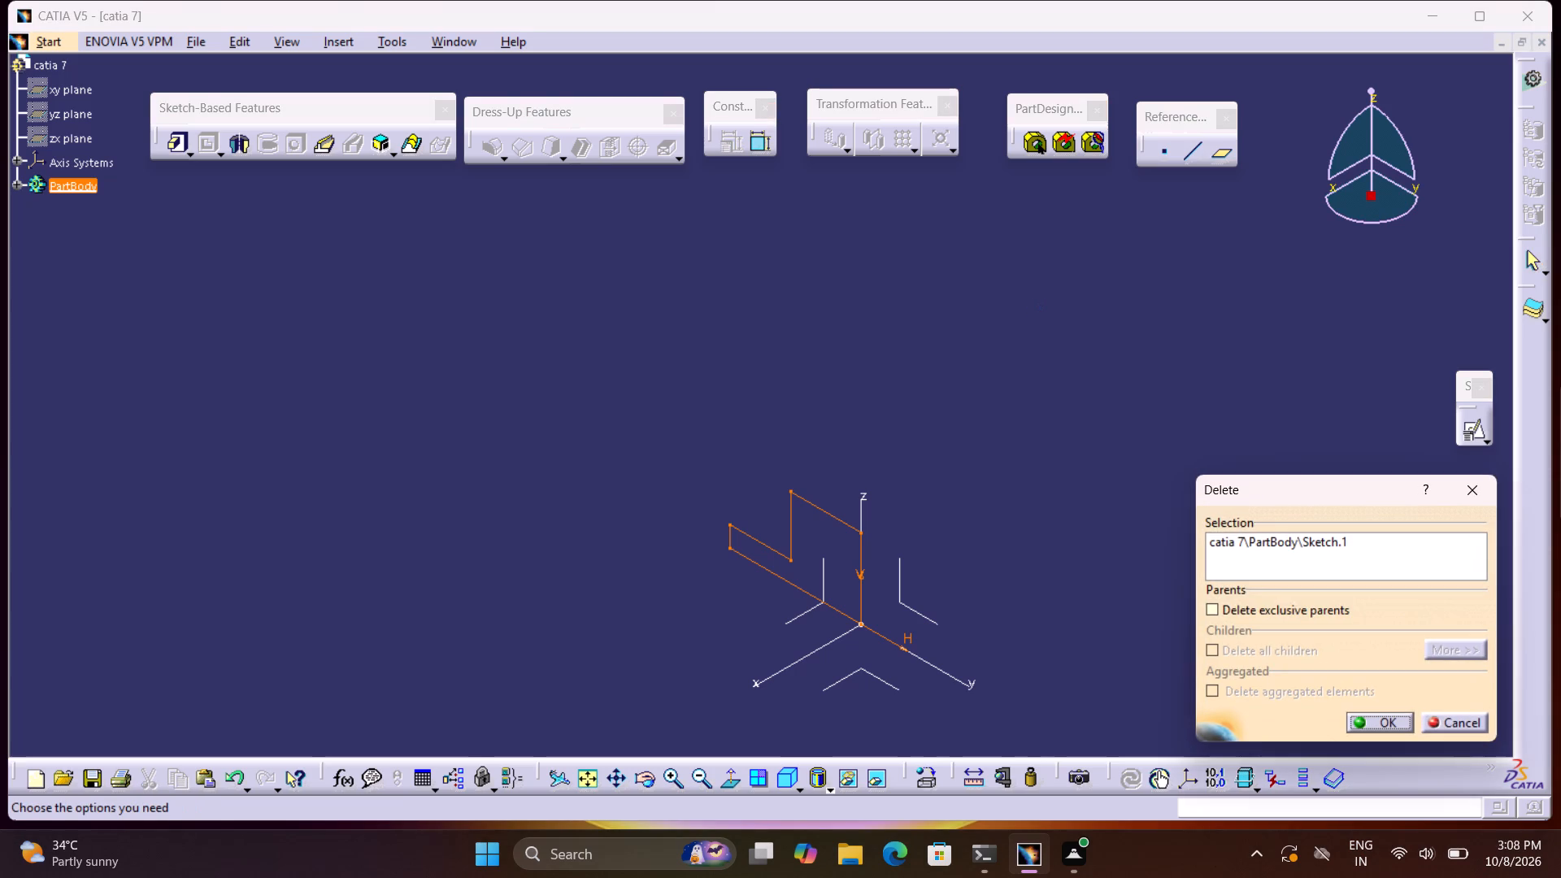
left_click(1370, 721)
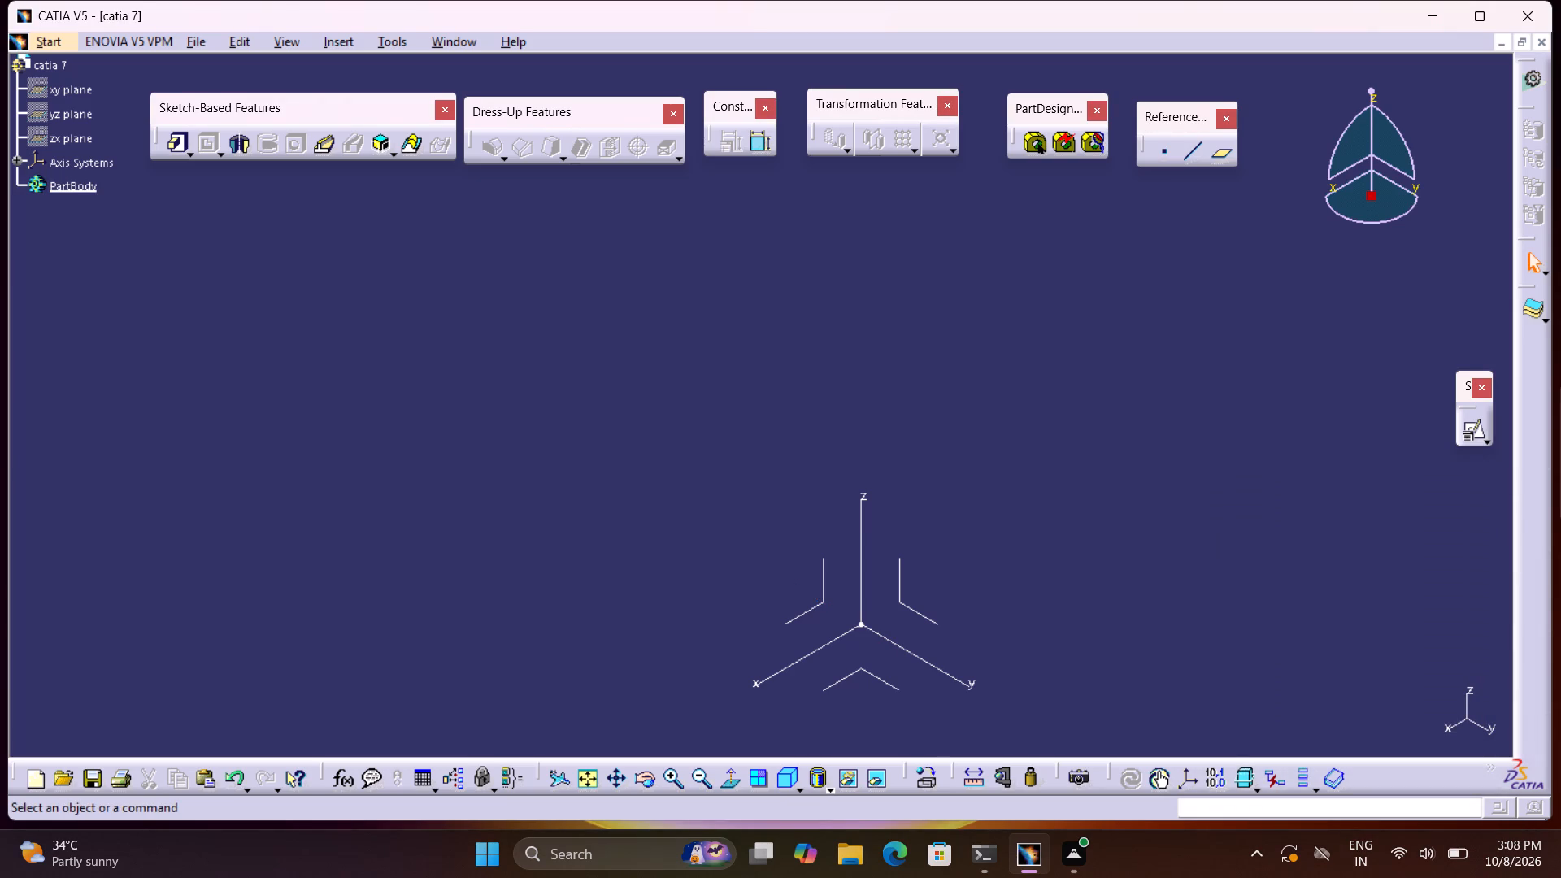
Open a positioned sketch on the absolute axis system's YZ plane with implicit origin and orientation.
left_click(905, 599)
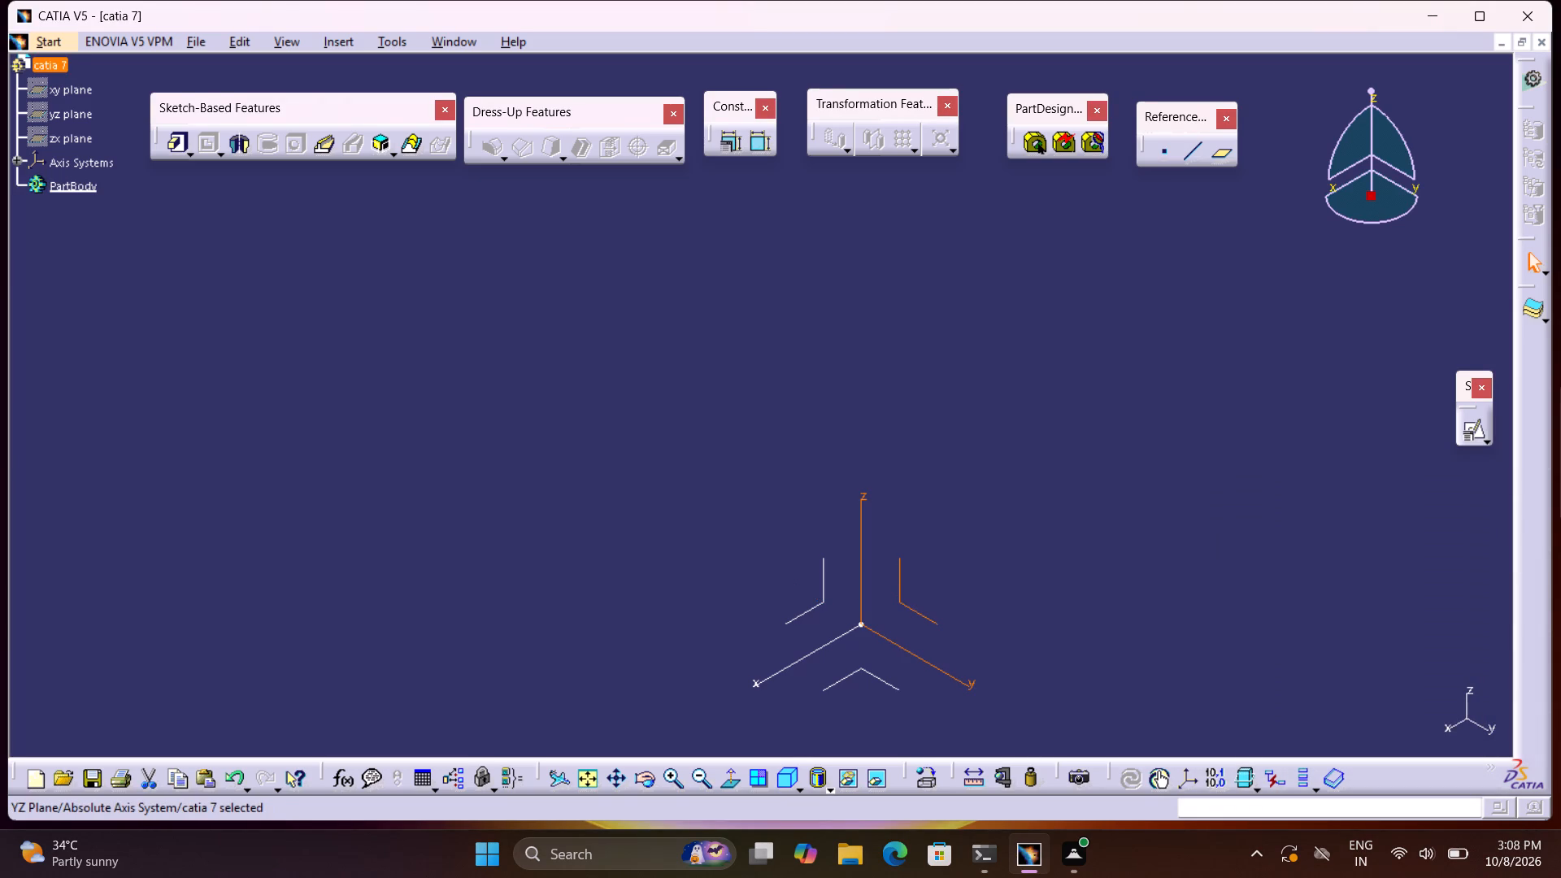
left_click(1473, 421)
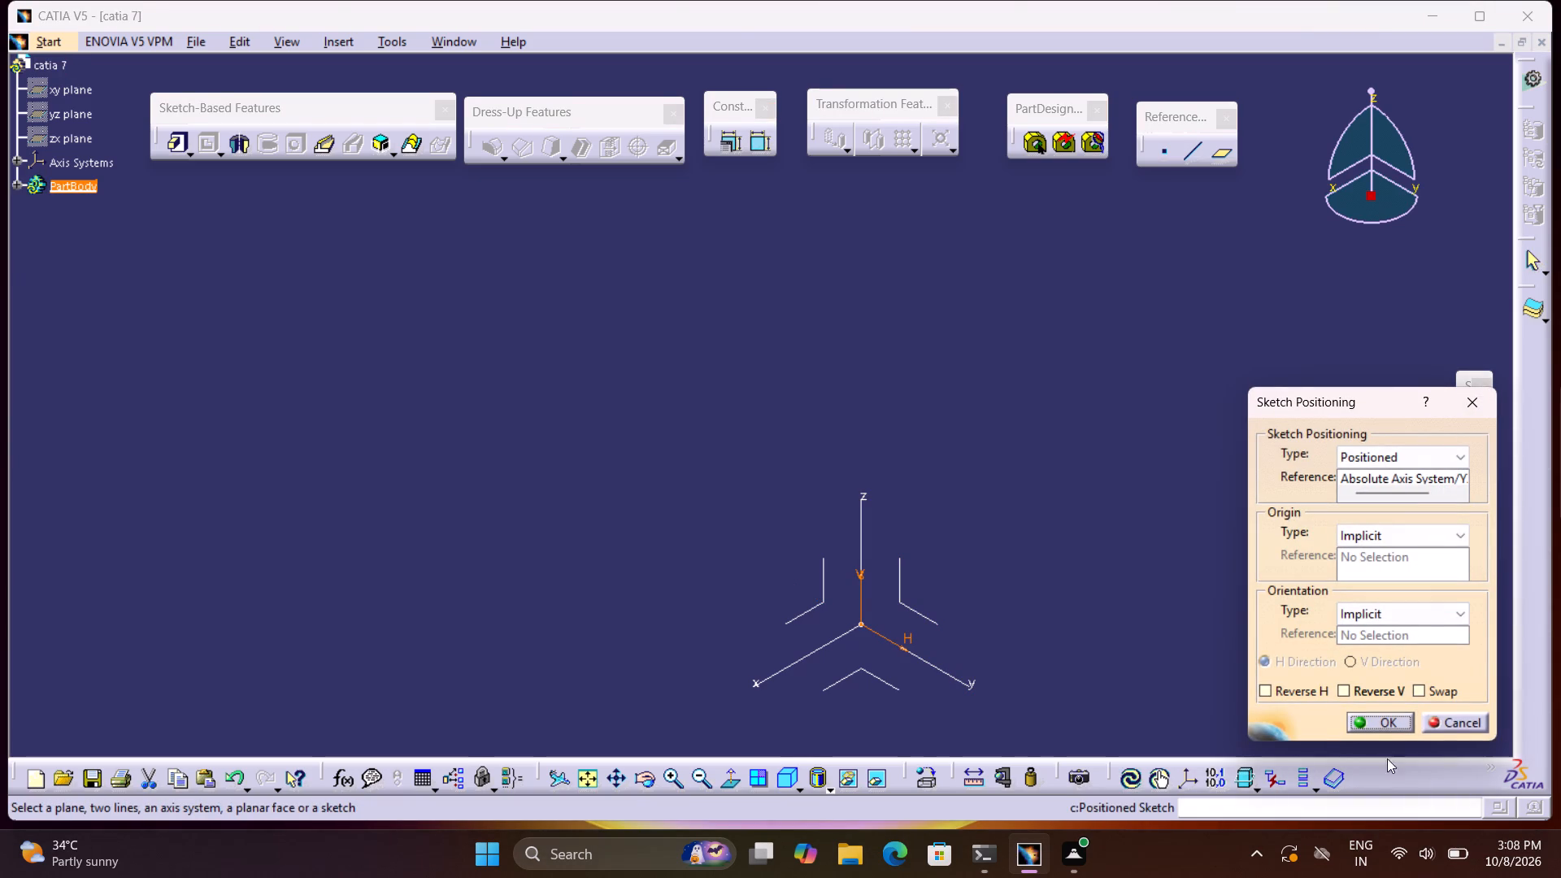
left_click(1385, 727)
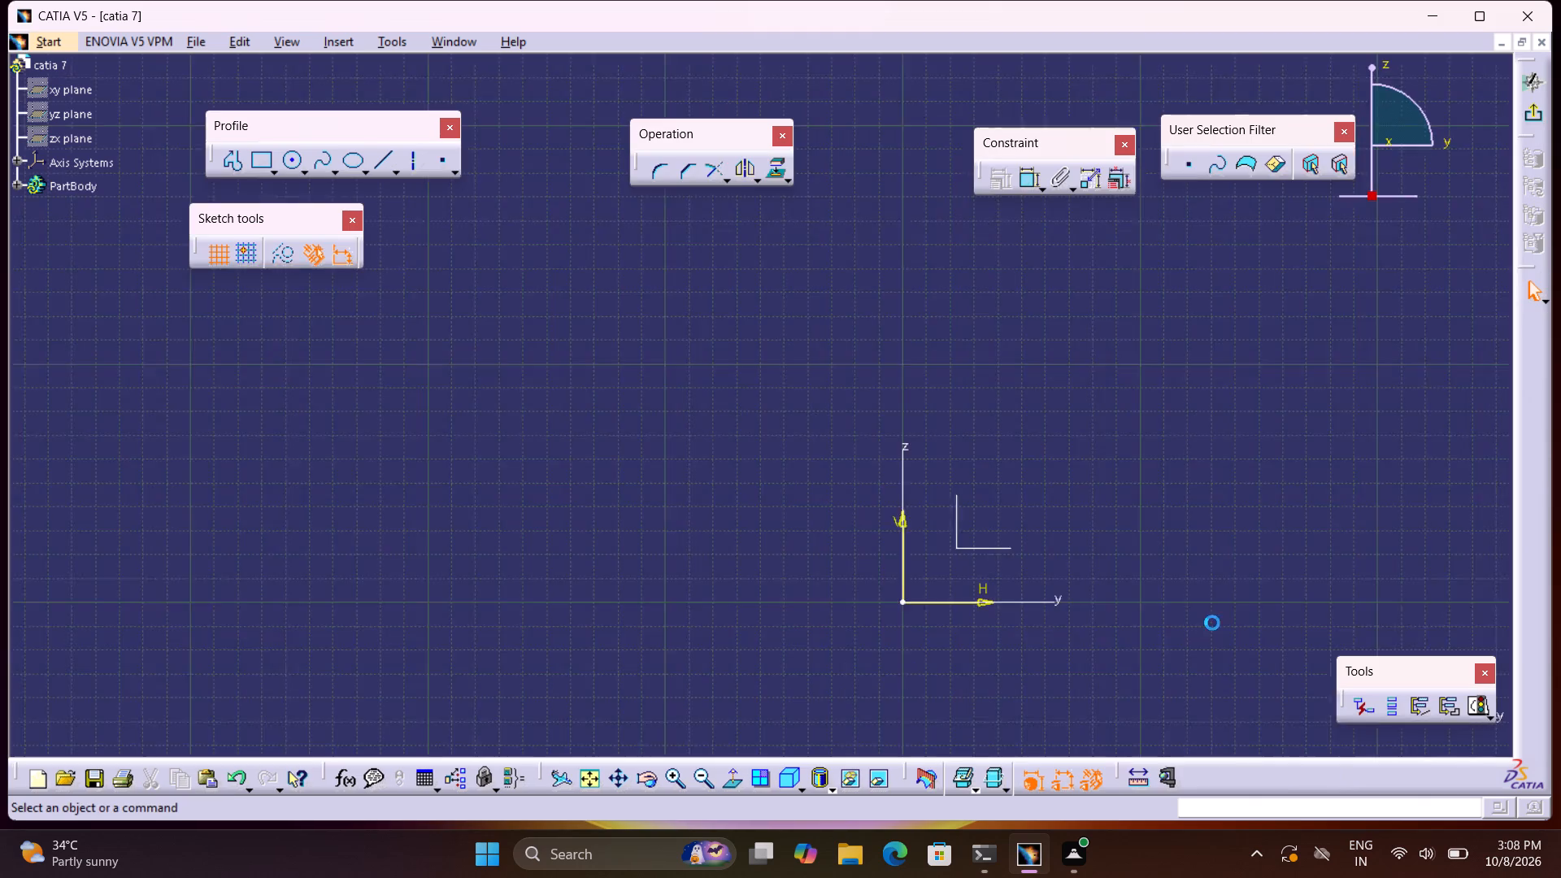
Sketch a closed L-shaped profile from the origin toward positive H, about 106 mm wide and 91 mm high, column about 49 mm wide, foot about 38 mm high.
middle_click_drag(1207, 619, 989, 541)
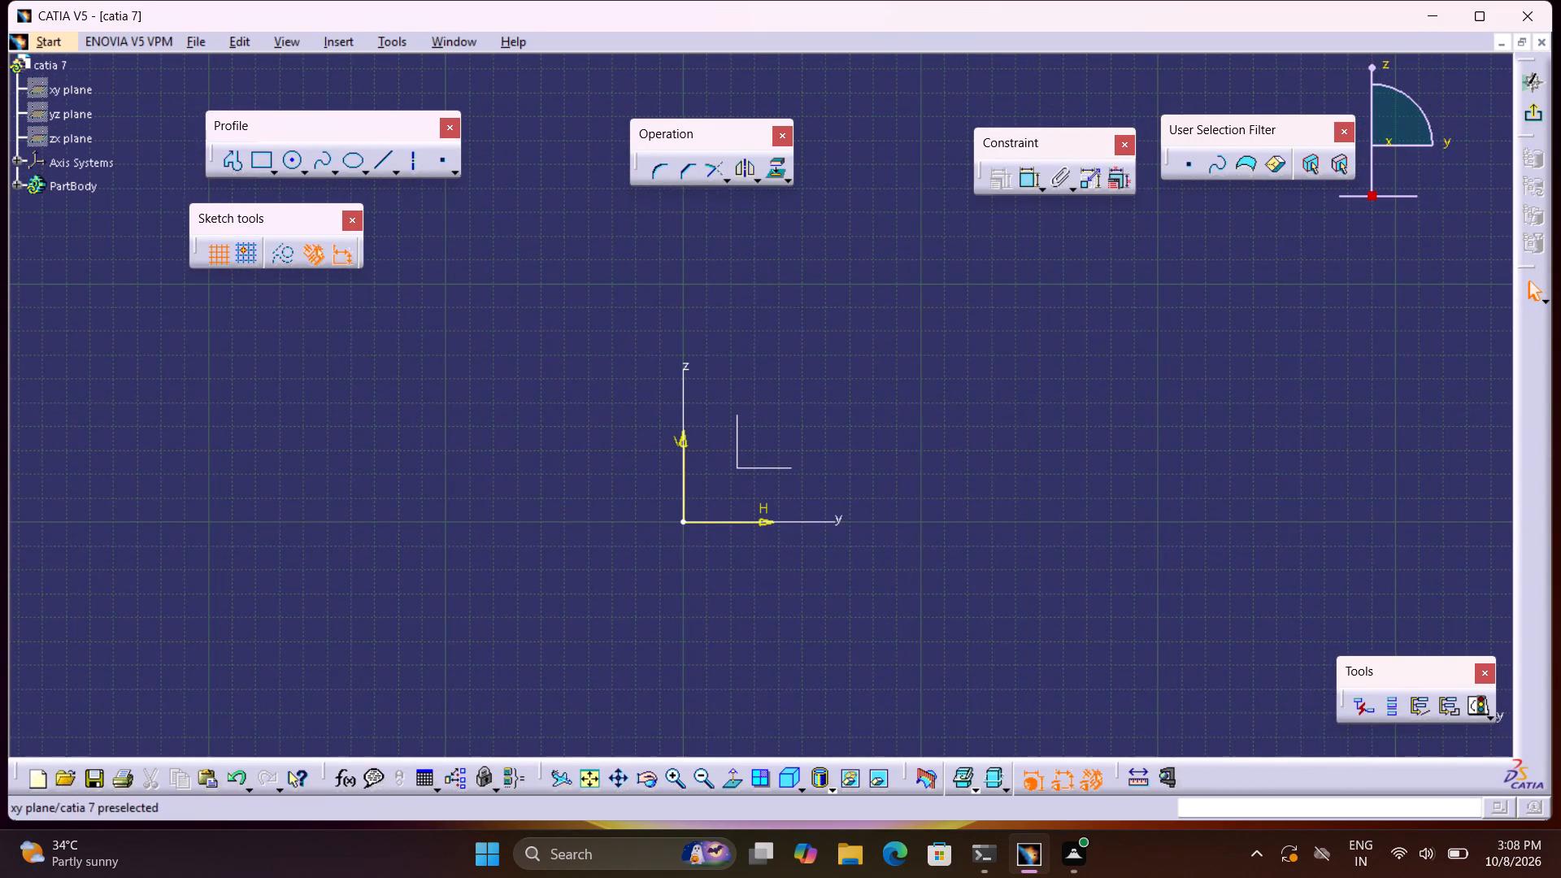
left_click(233, 152)
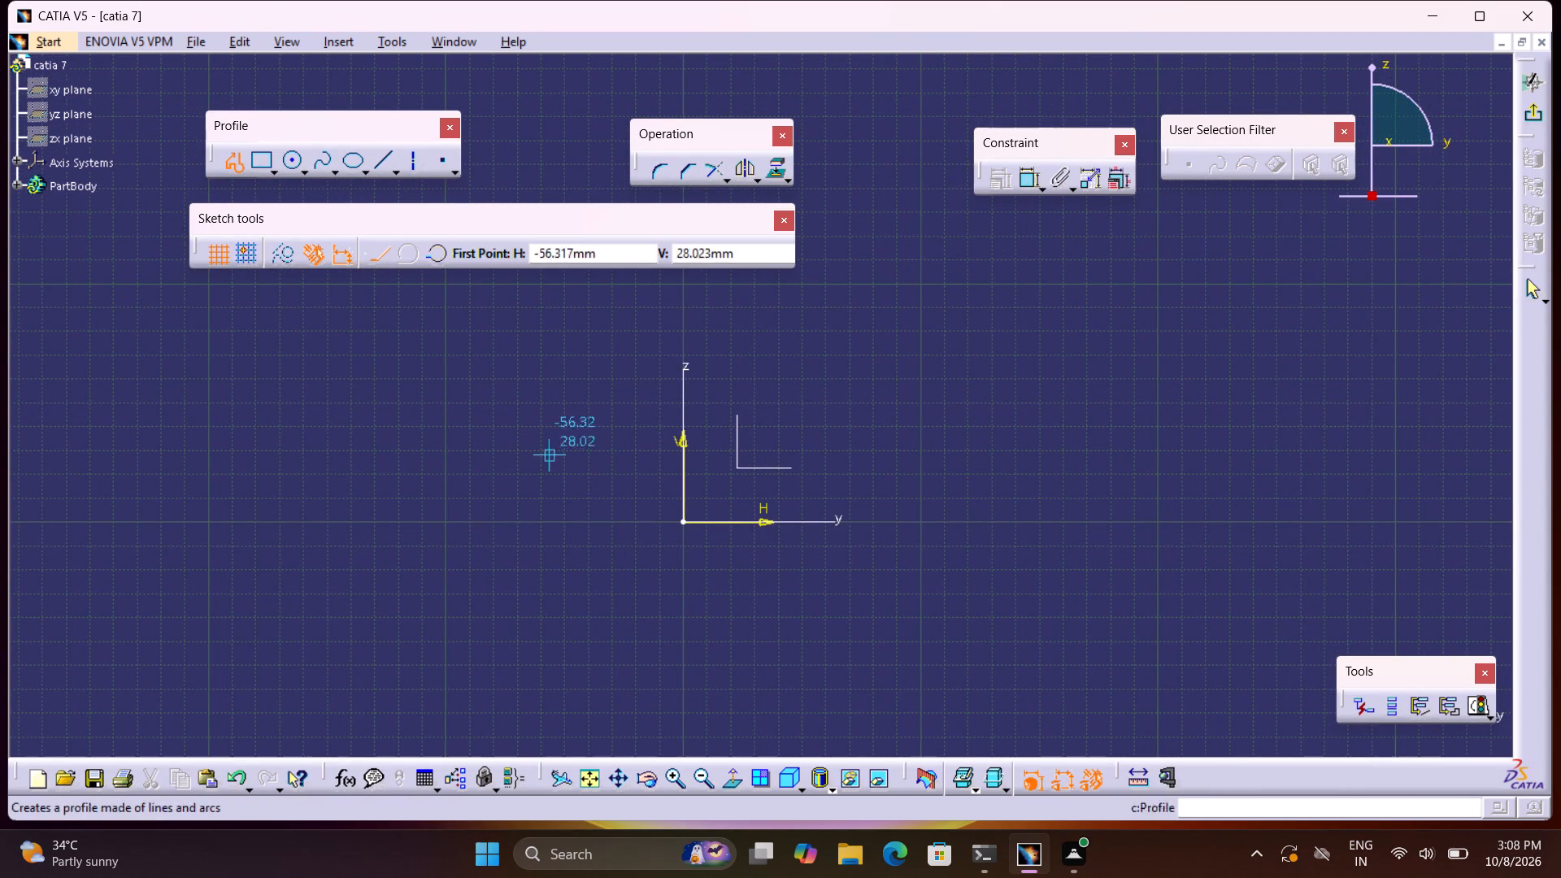
left_click(682, 522)
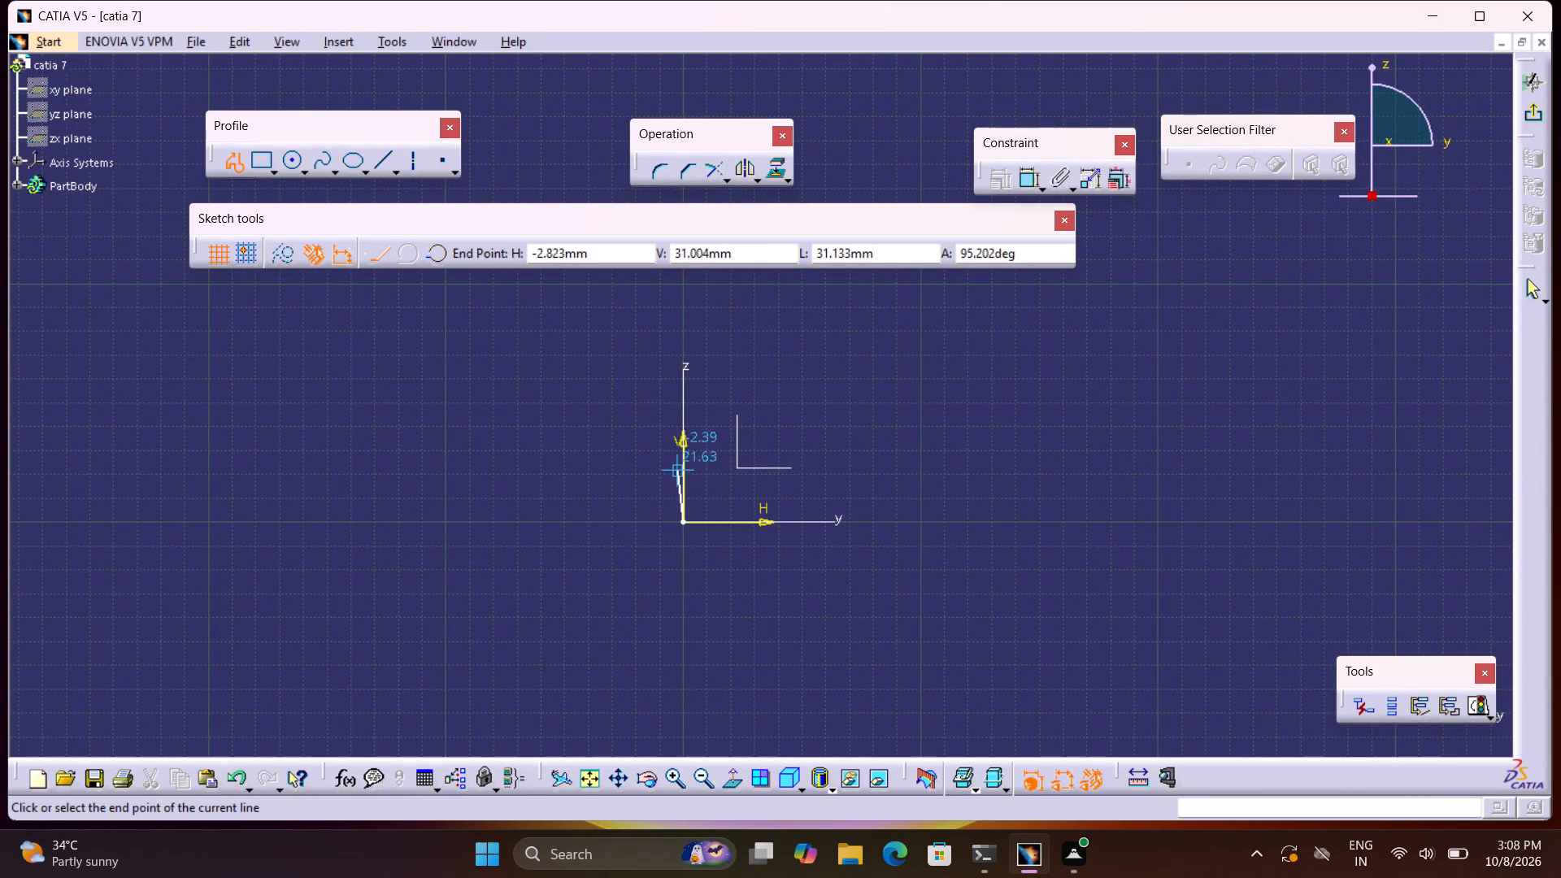
left_click(680, 304)
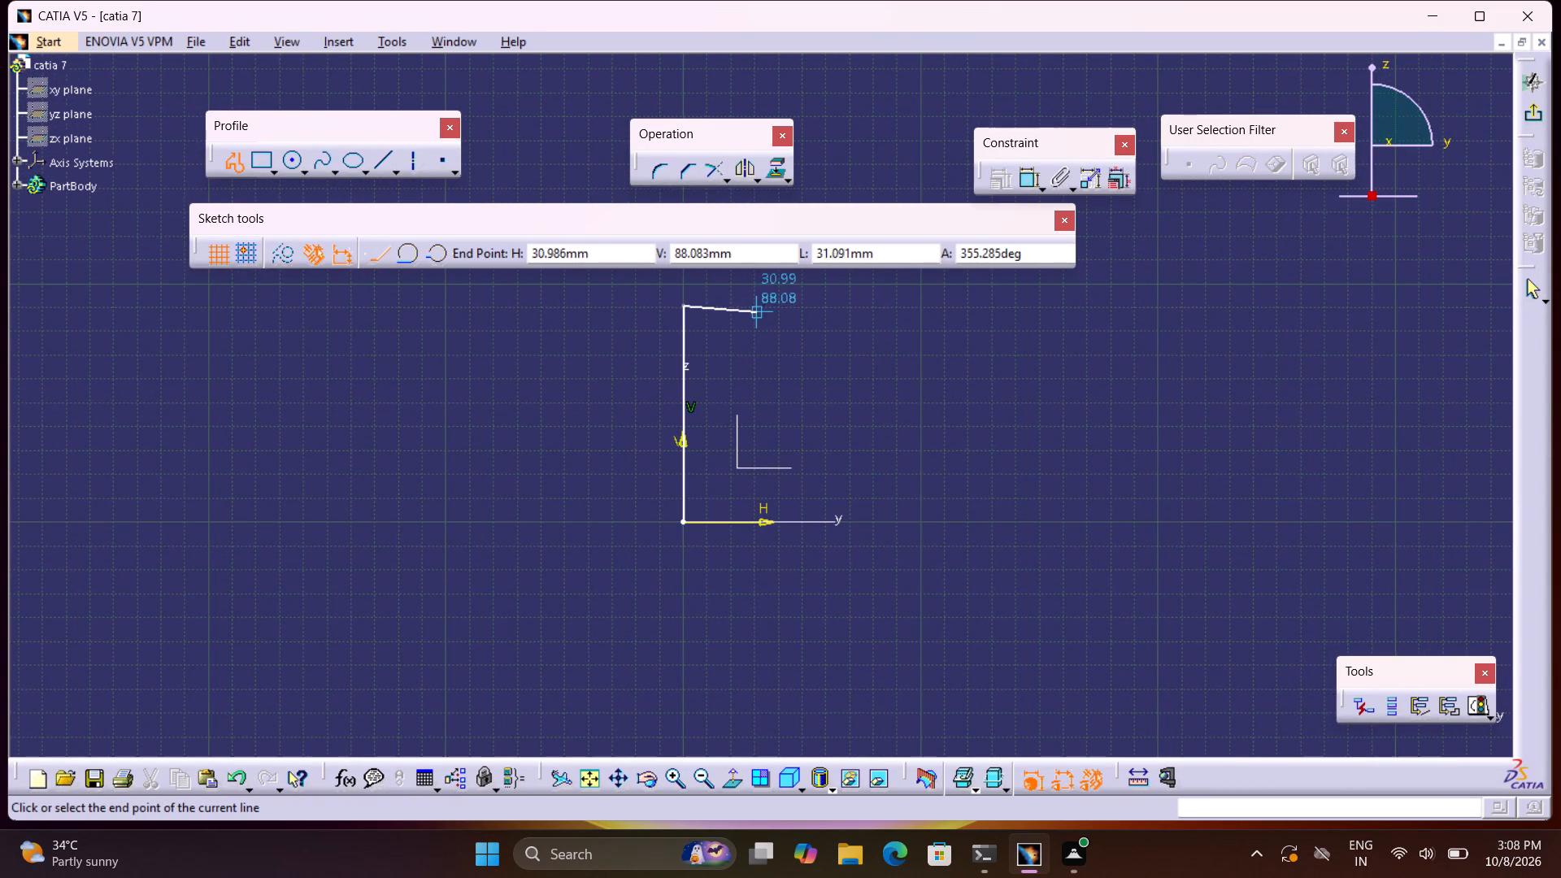
left_click(800, 304)
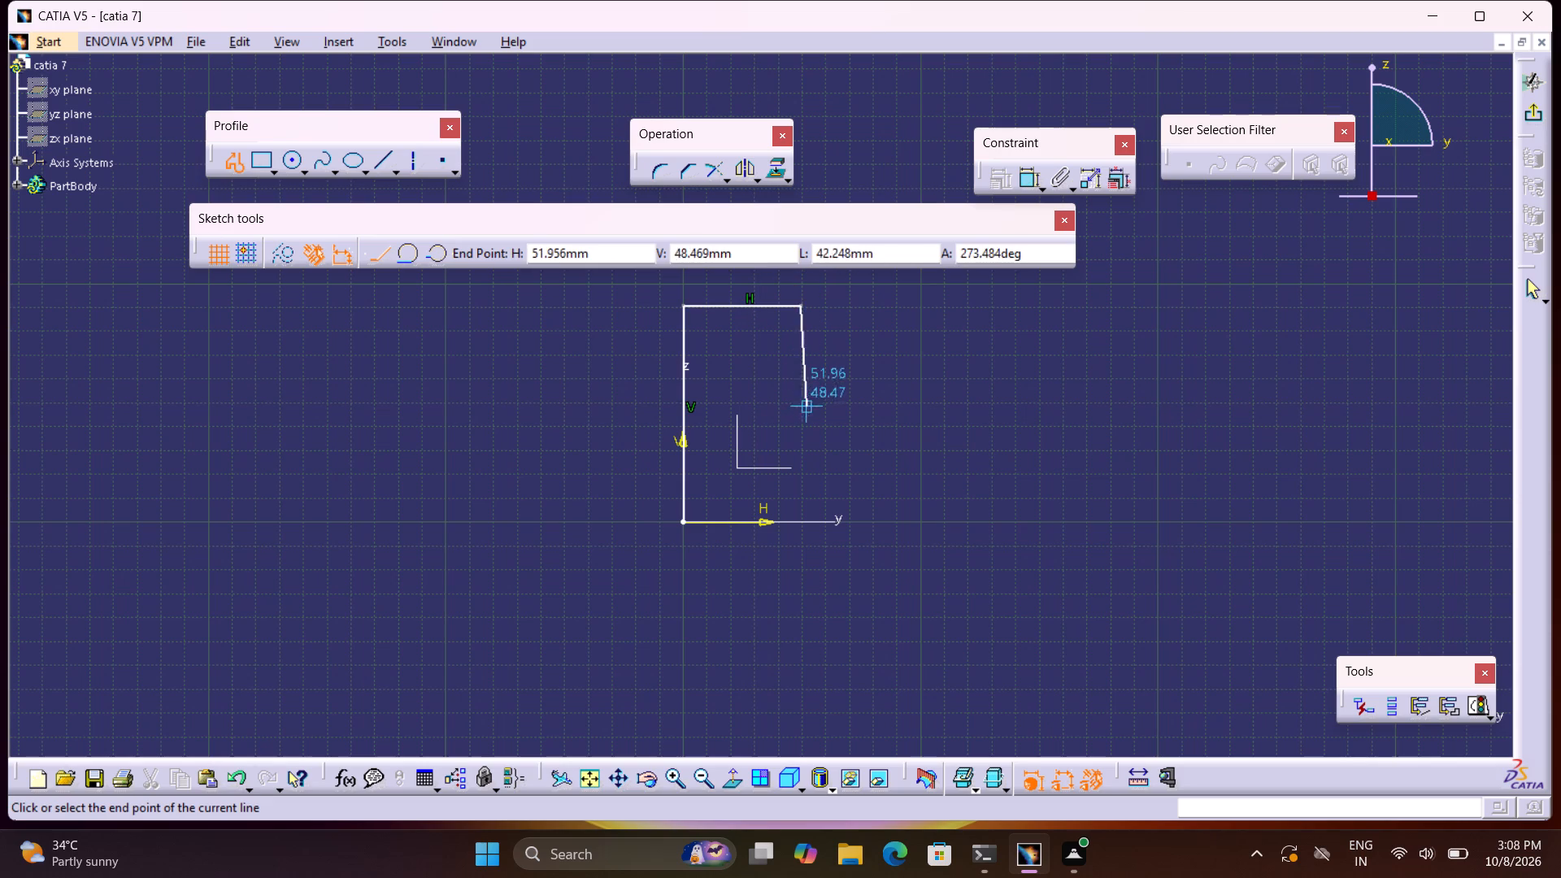
left_click(801, 432)
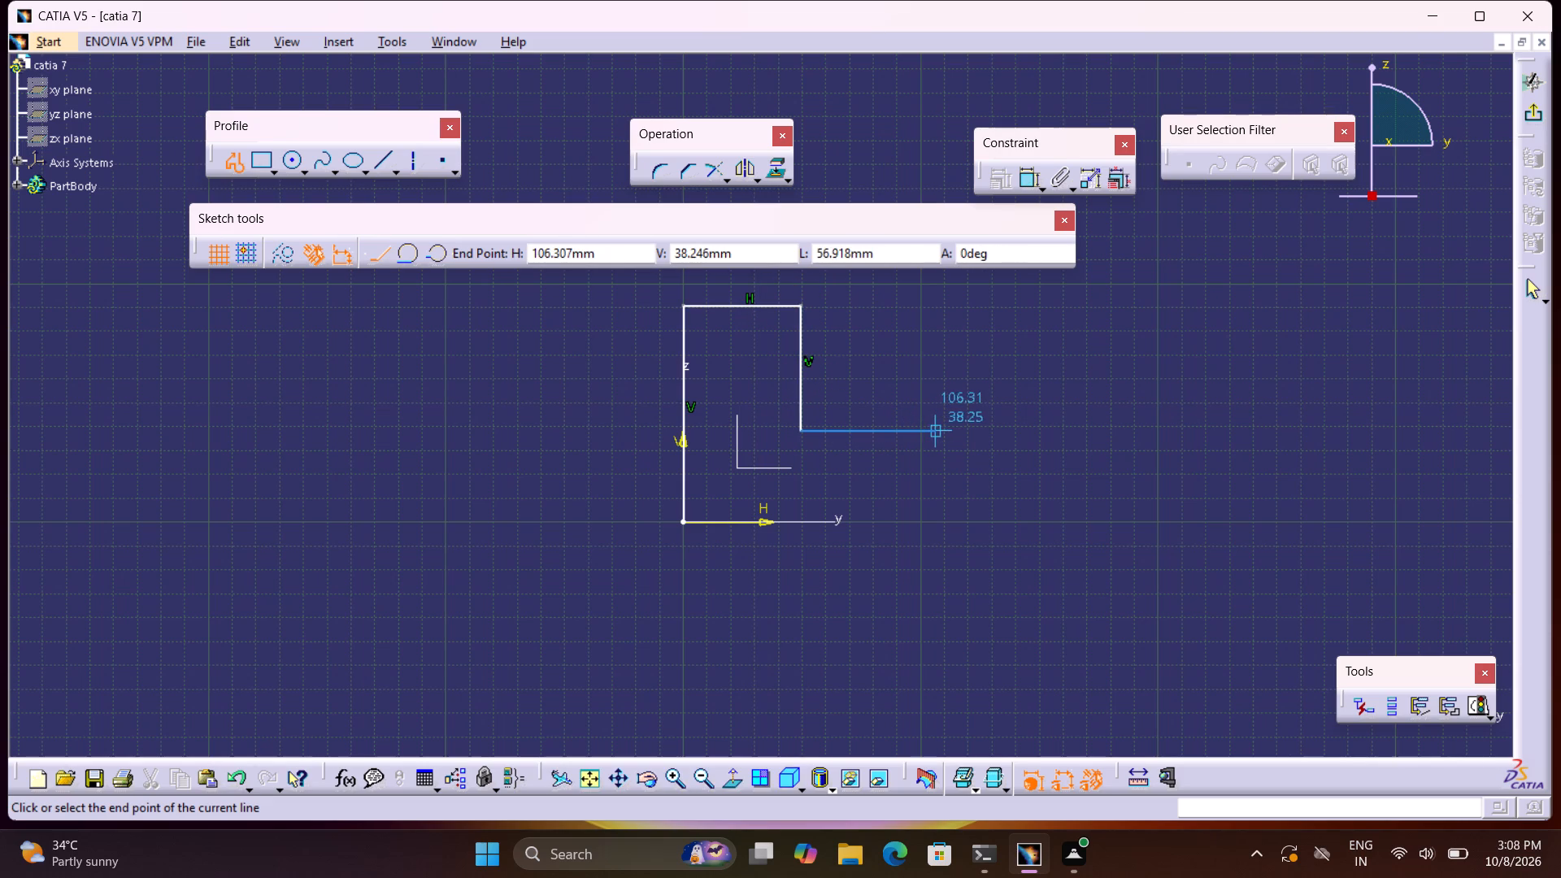
left_click(935, 429)
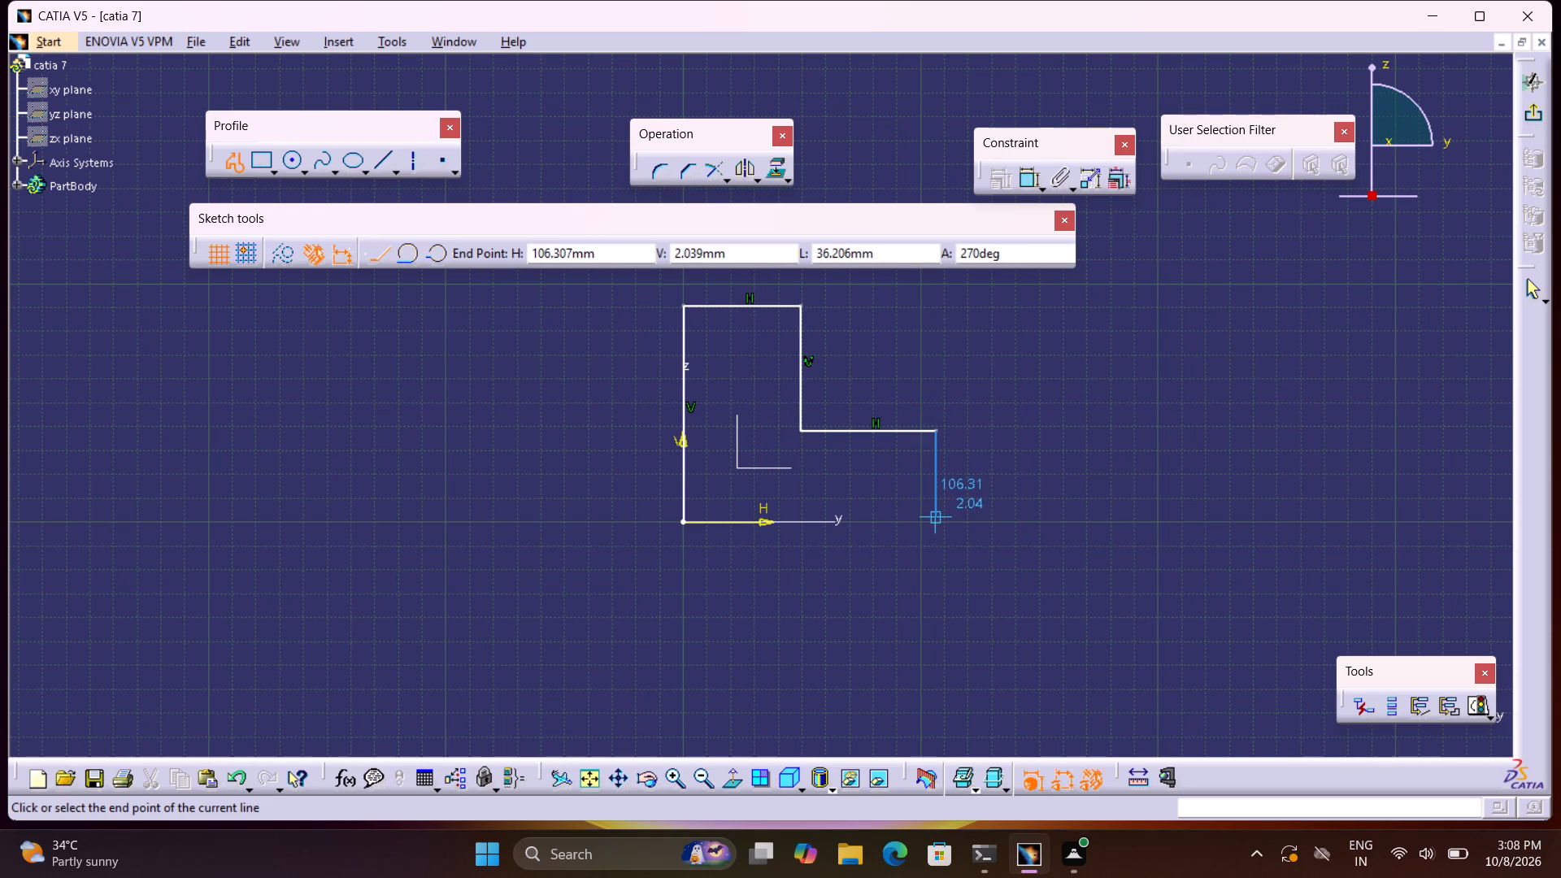
left_click(934, 517)
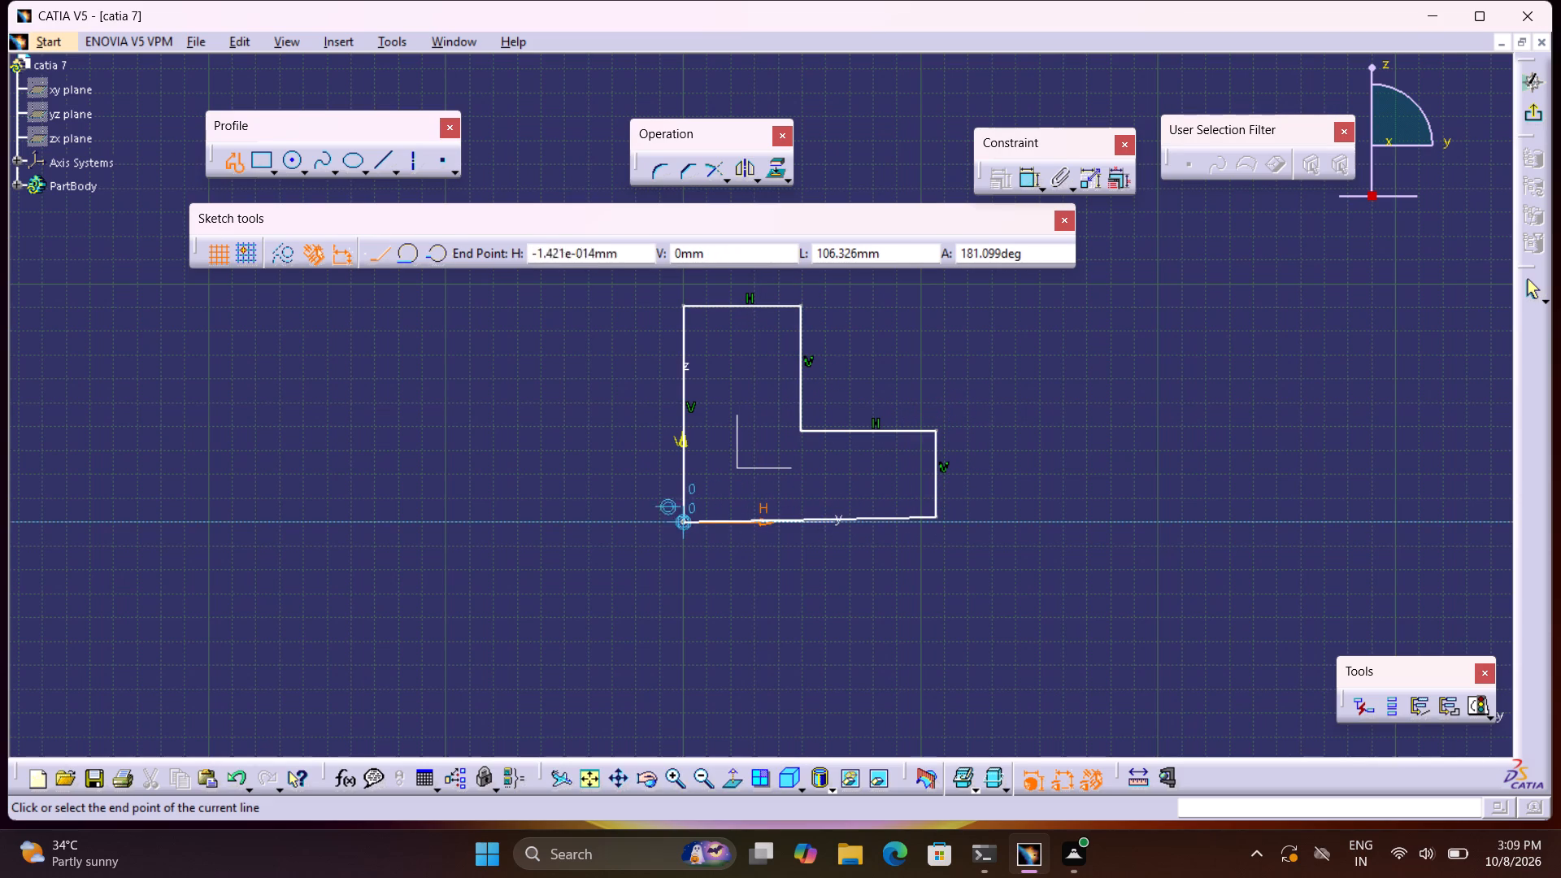
key("ctrl+z")
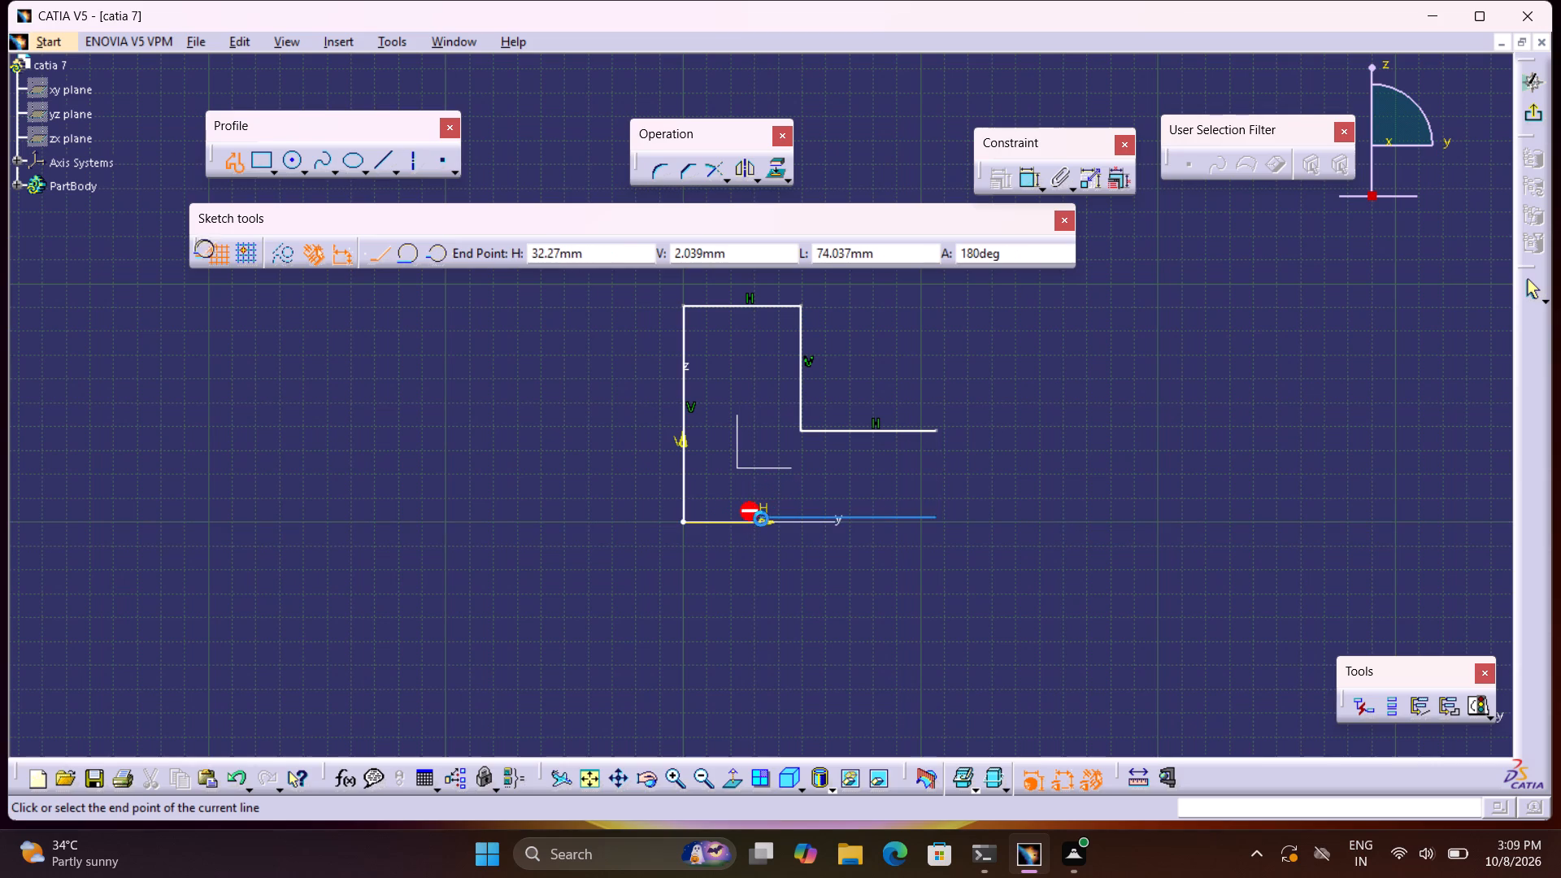
left_click(941, 519)
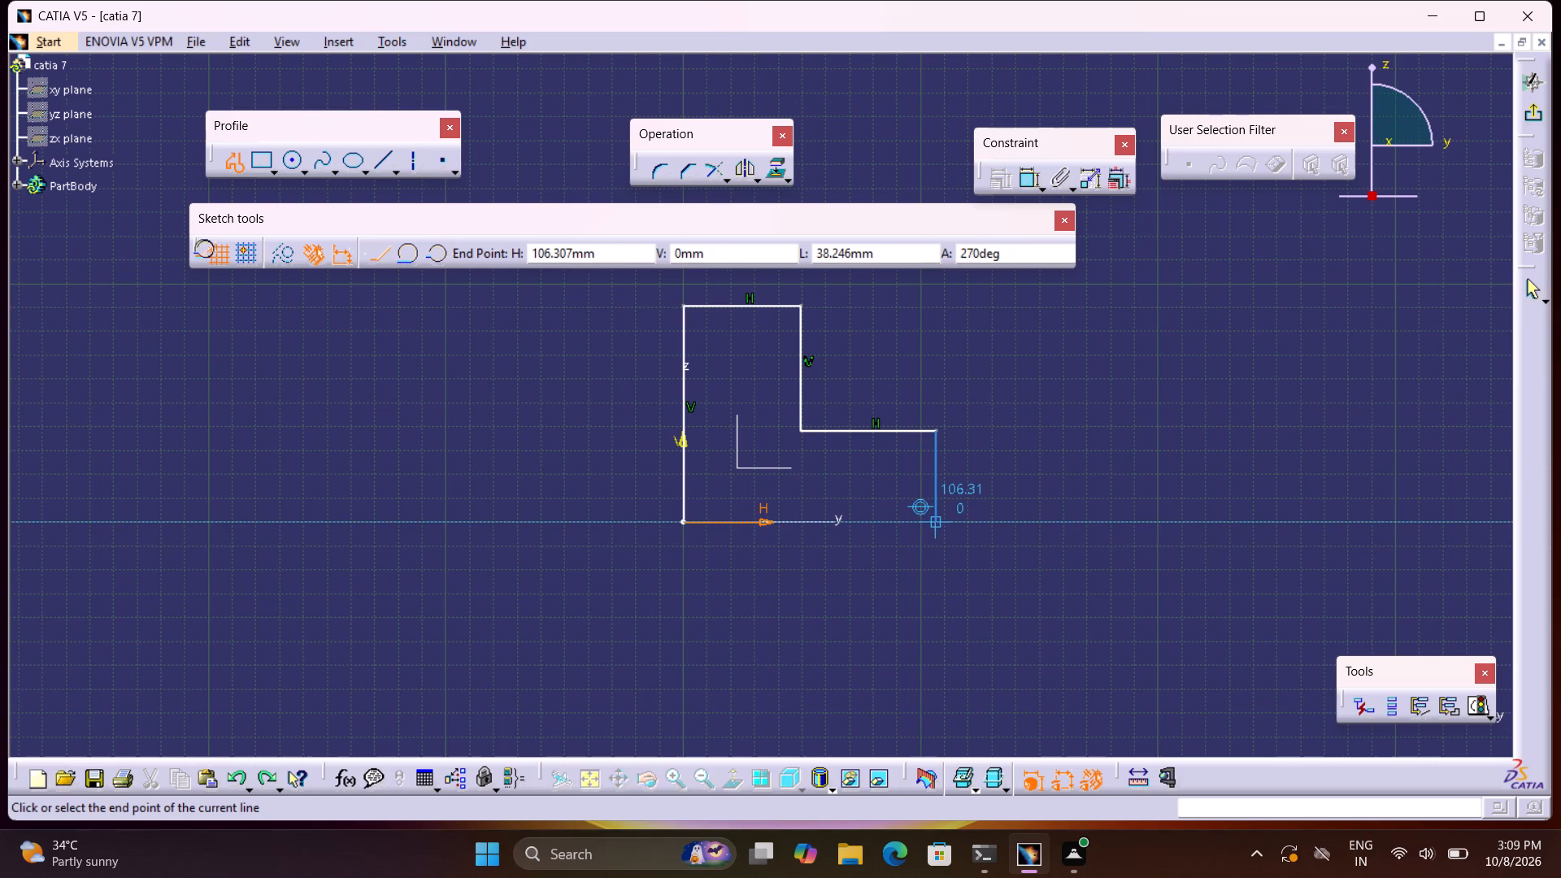
left_click(680, 524)
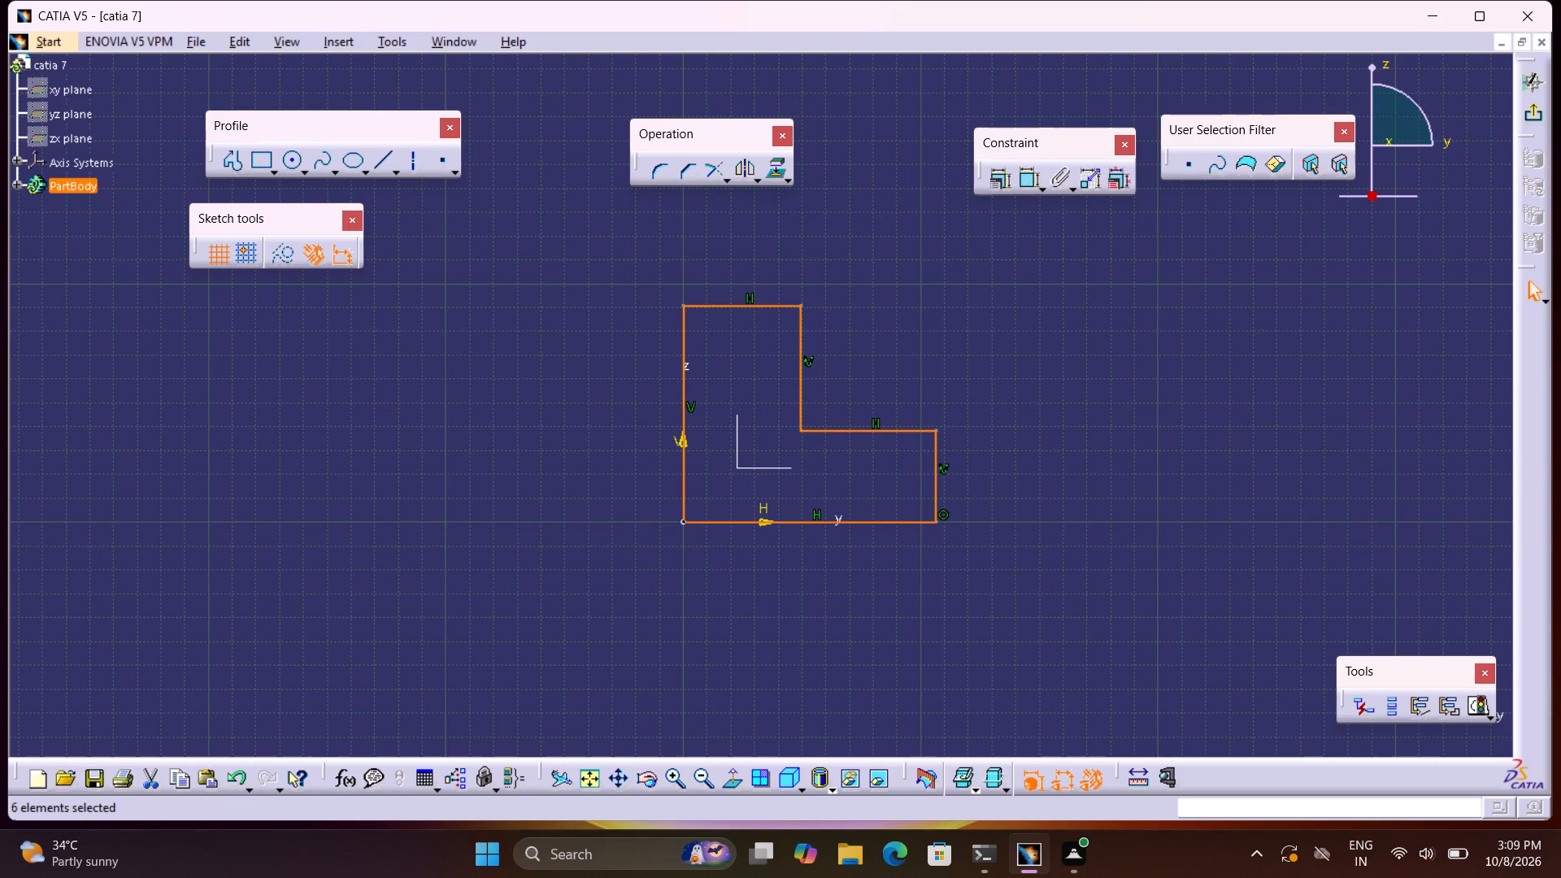
Dimension the profile's full-height vertical edge on the V axis and set its length to 47 mm.
double_click(1033, 181)
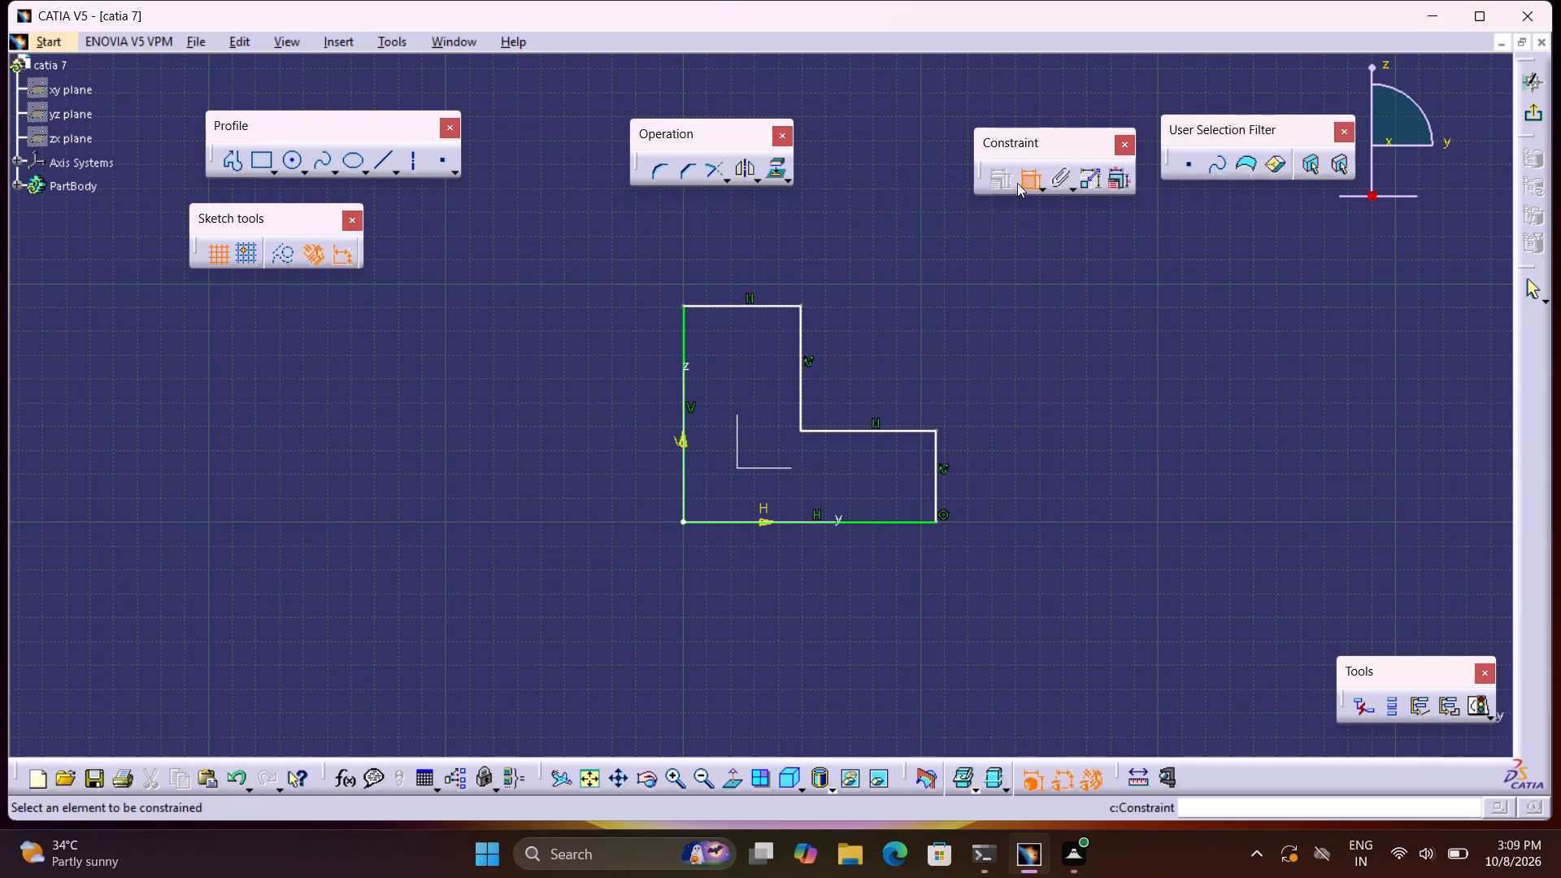
left_click(681, 334)
left_click(603, 378)
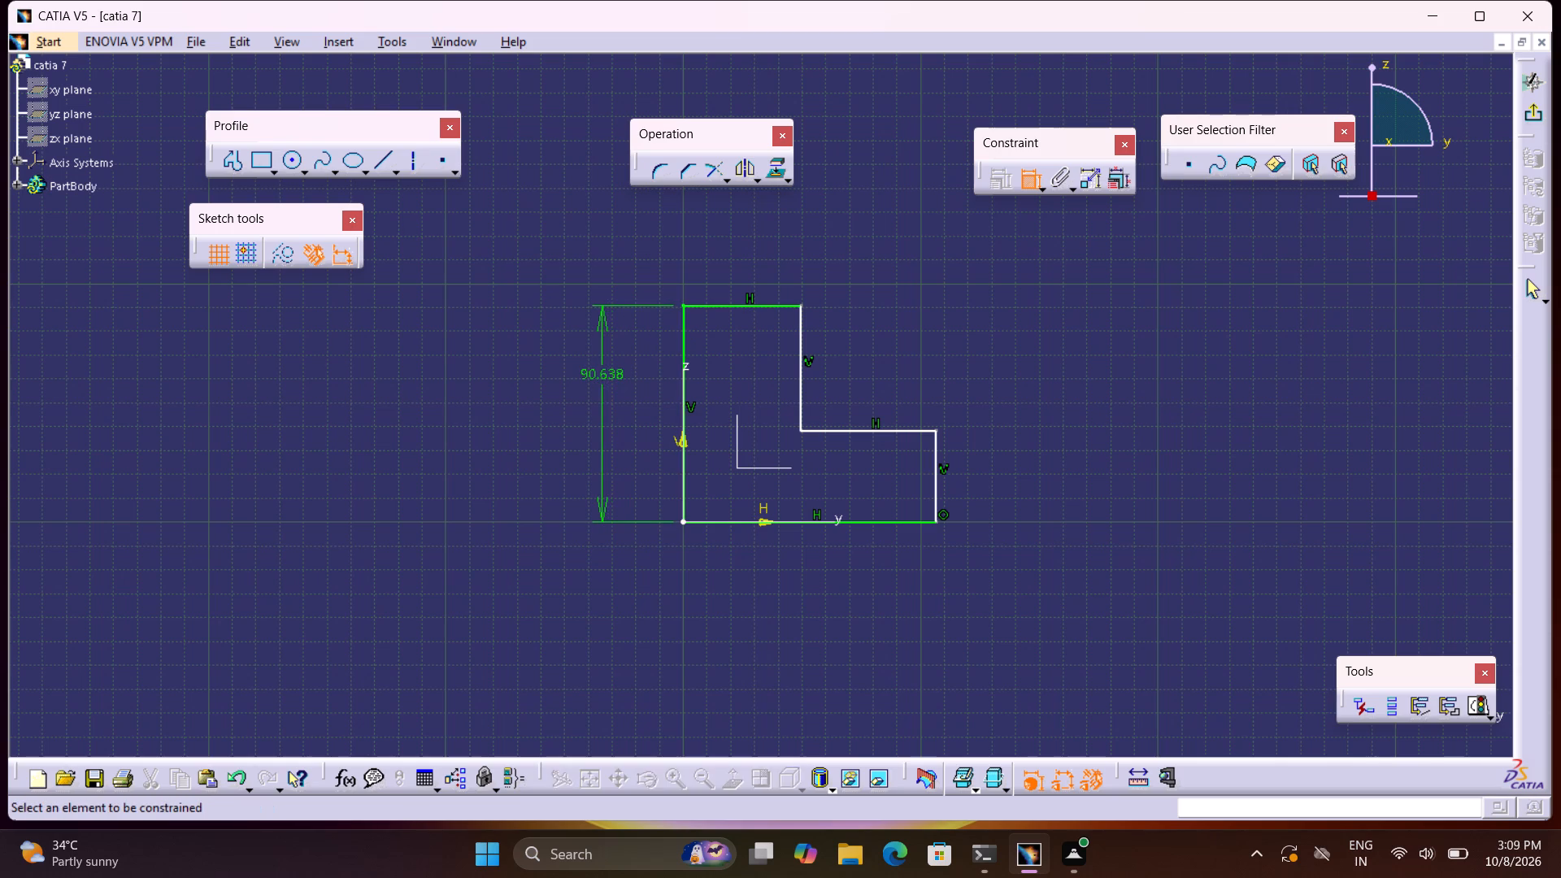
double_click(610, 373)
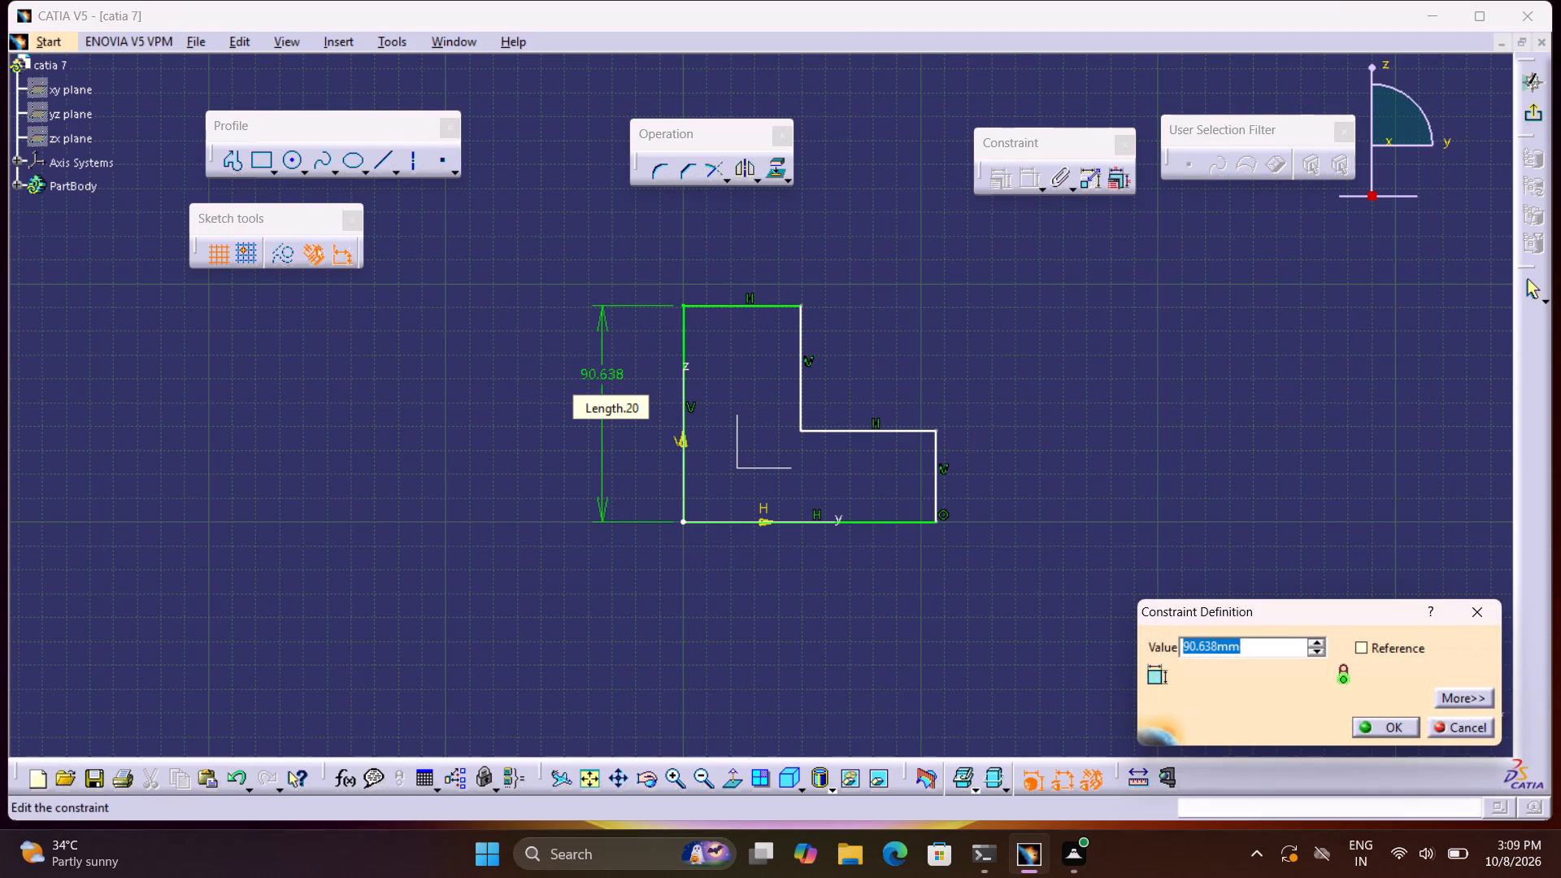
type("47")
key("Return")
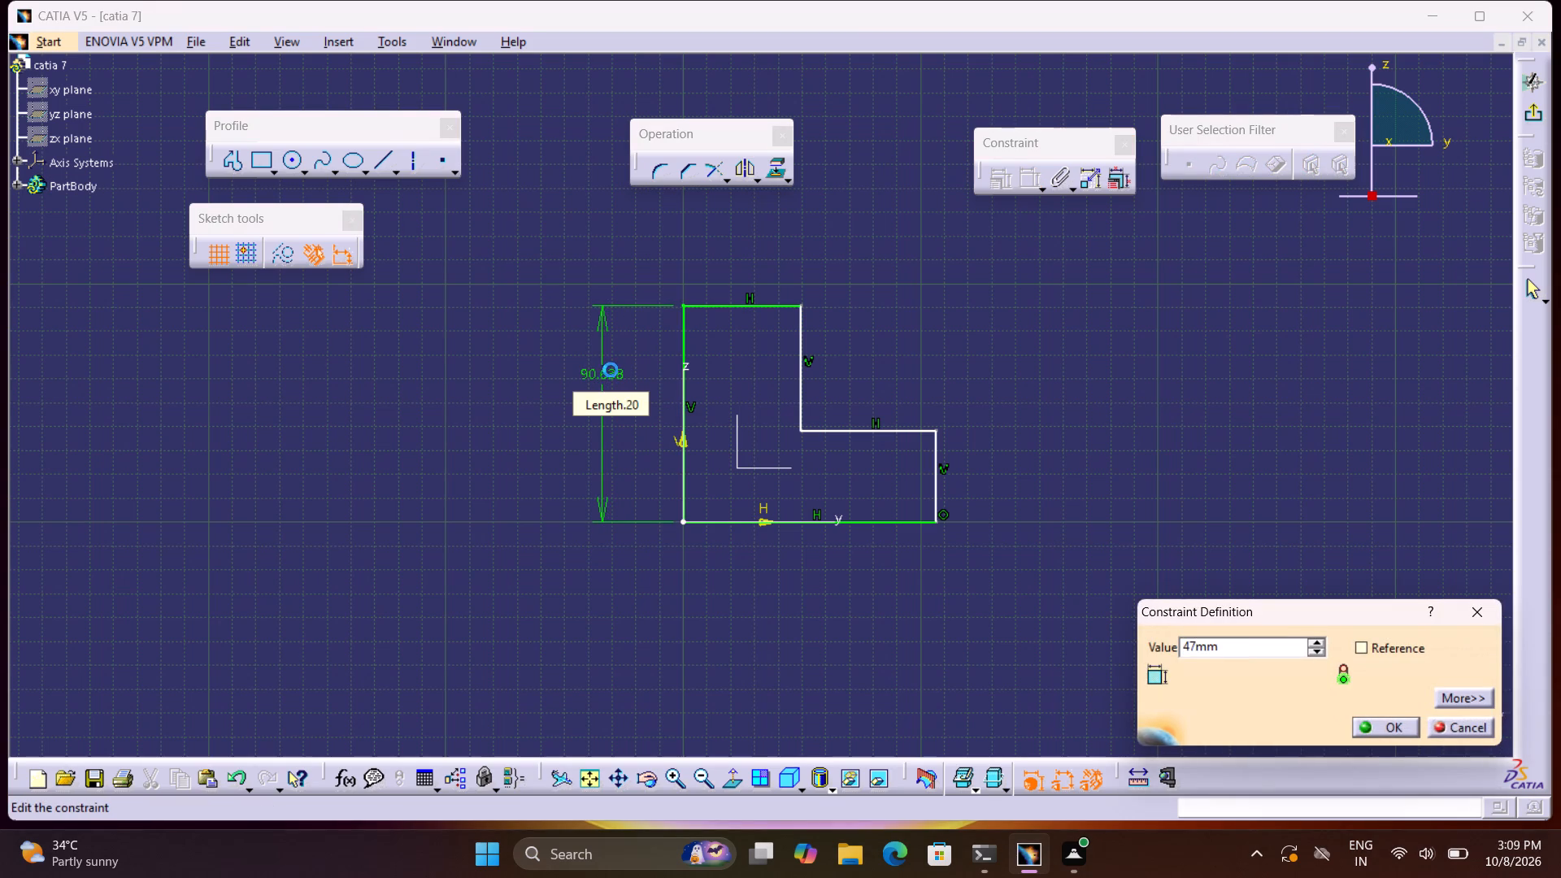
Move the foot's top edge above the H axis, leaving the foot about 21 mm high and the column about 31 mm wide.
left_click(800, 440)
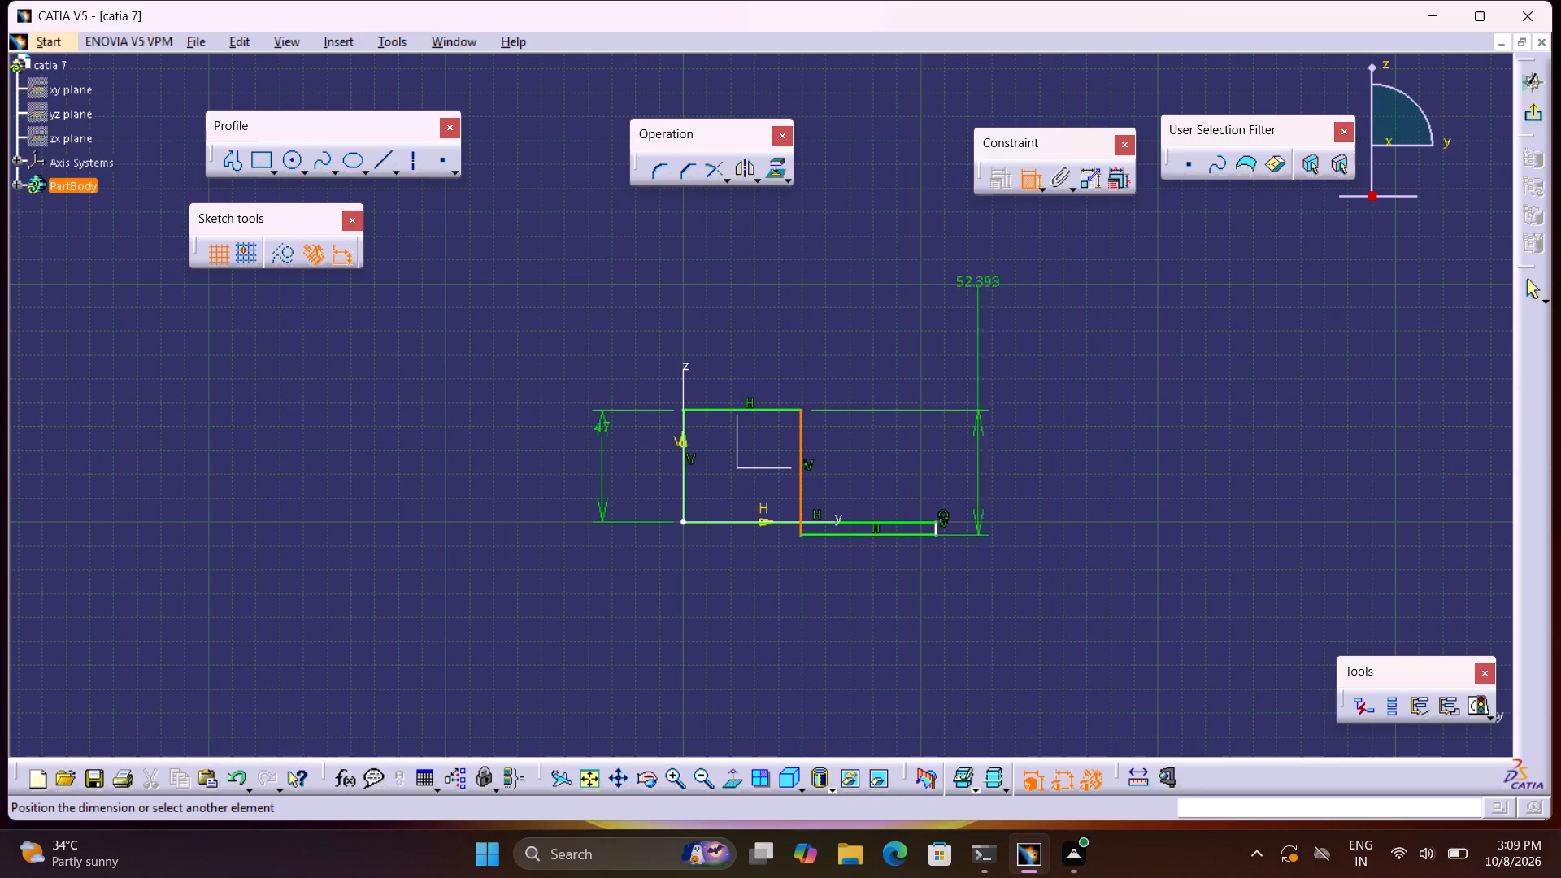
left_click(1030, 190)
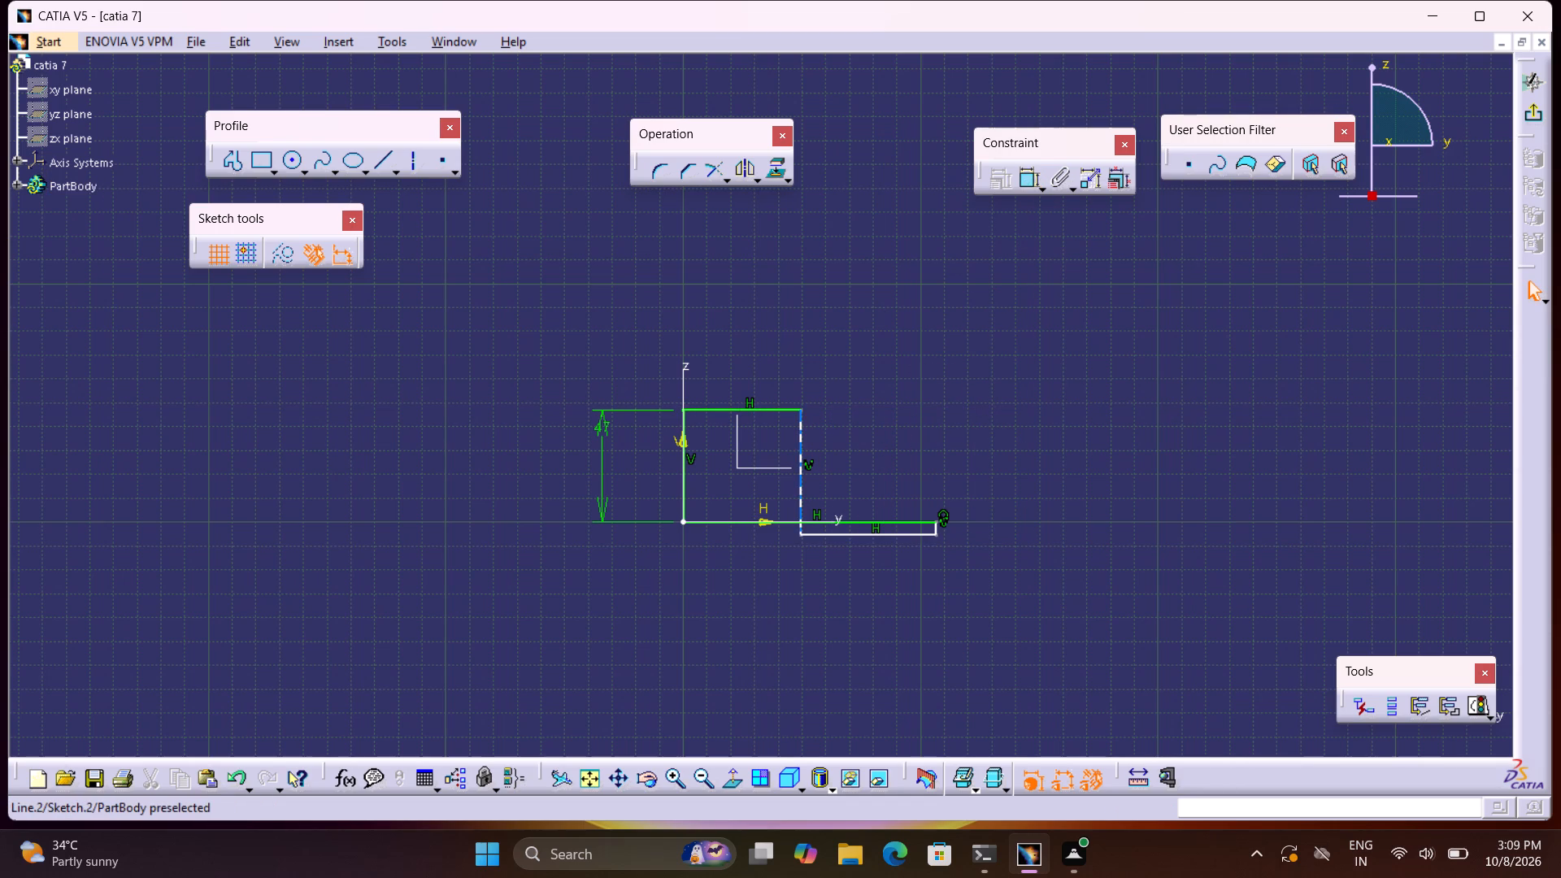
left_click(802, 423)
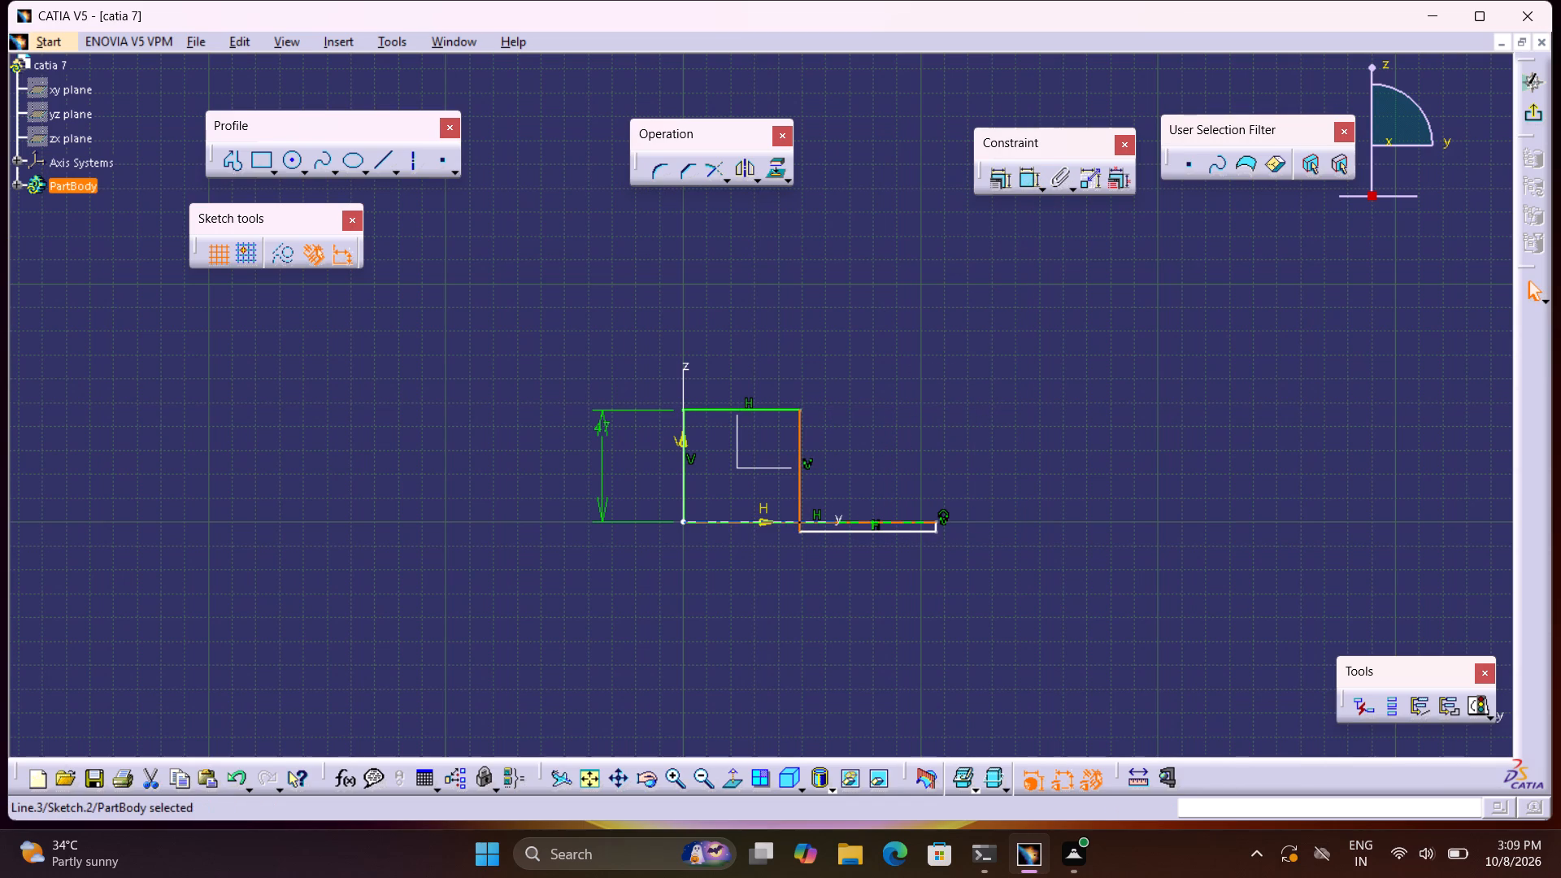
left_click_drag(866, 532, 824, 472)
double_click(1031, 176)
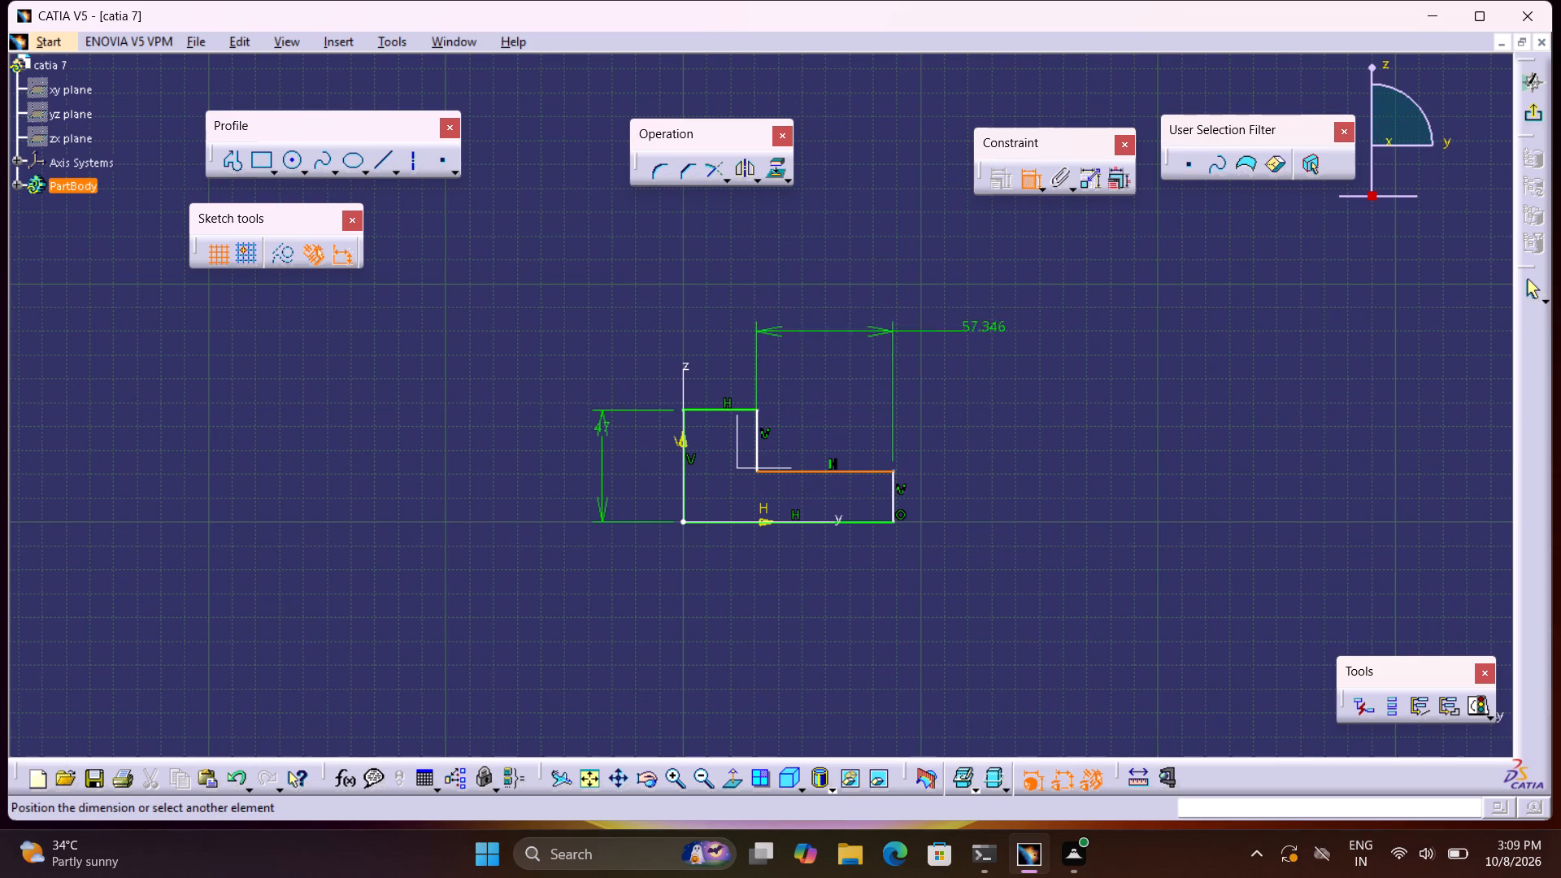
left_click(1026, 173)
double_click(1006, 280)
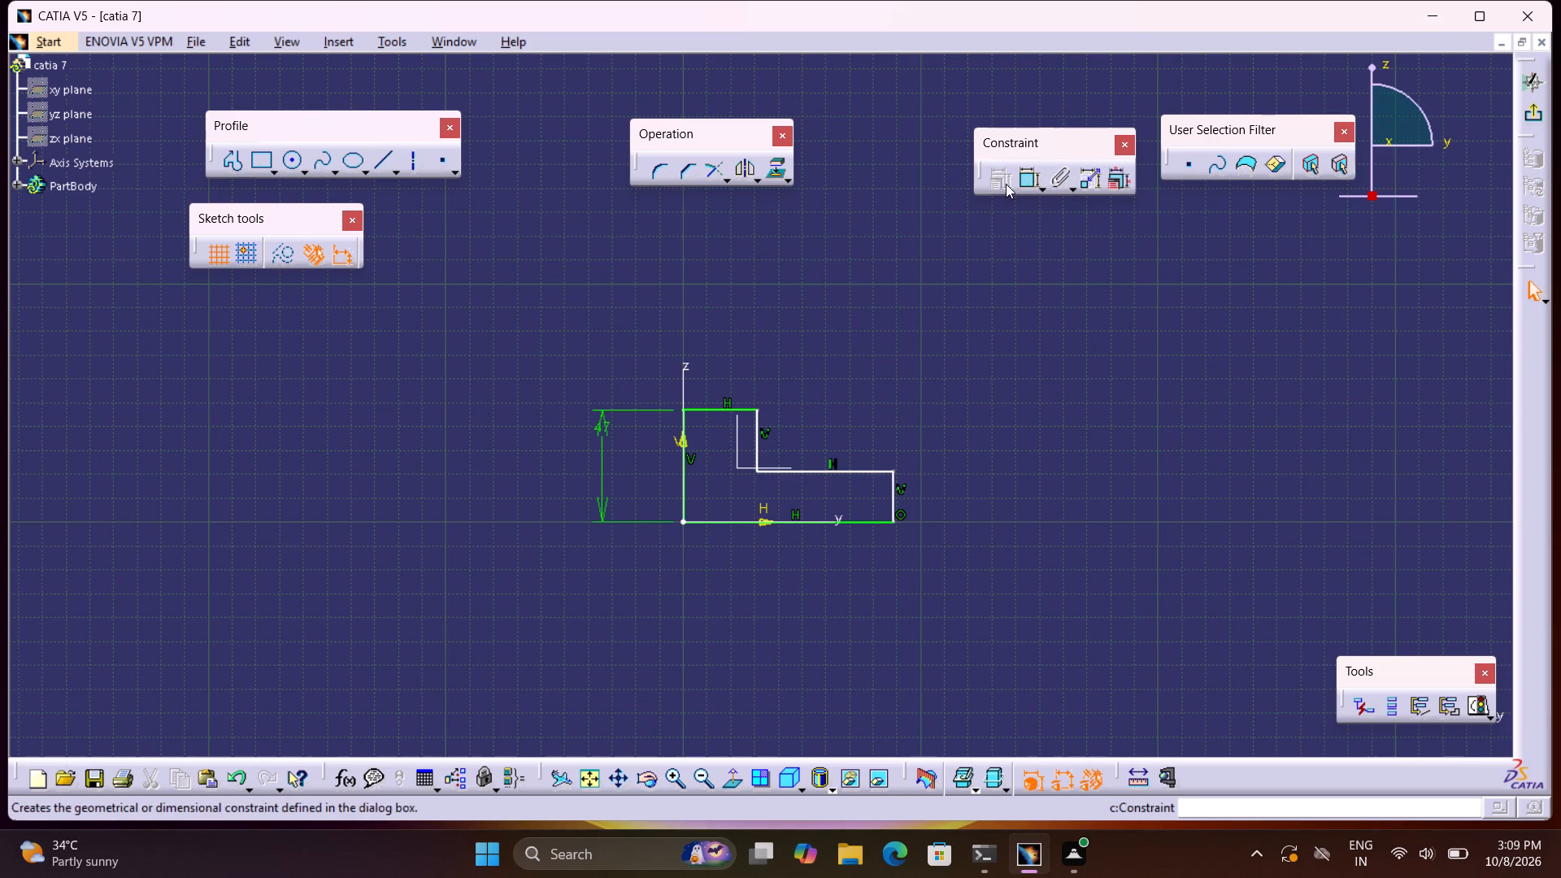
Dimension the column's top horizontal edge above the profile and set its length to 42 mm.
left_click(1032, 180)
left_click(727, 410)
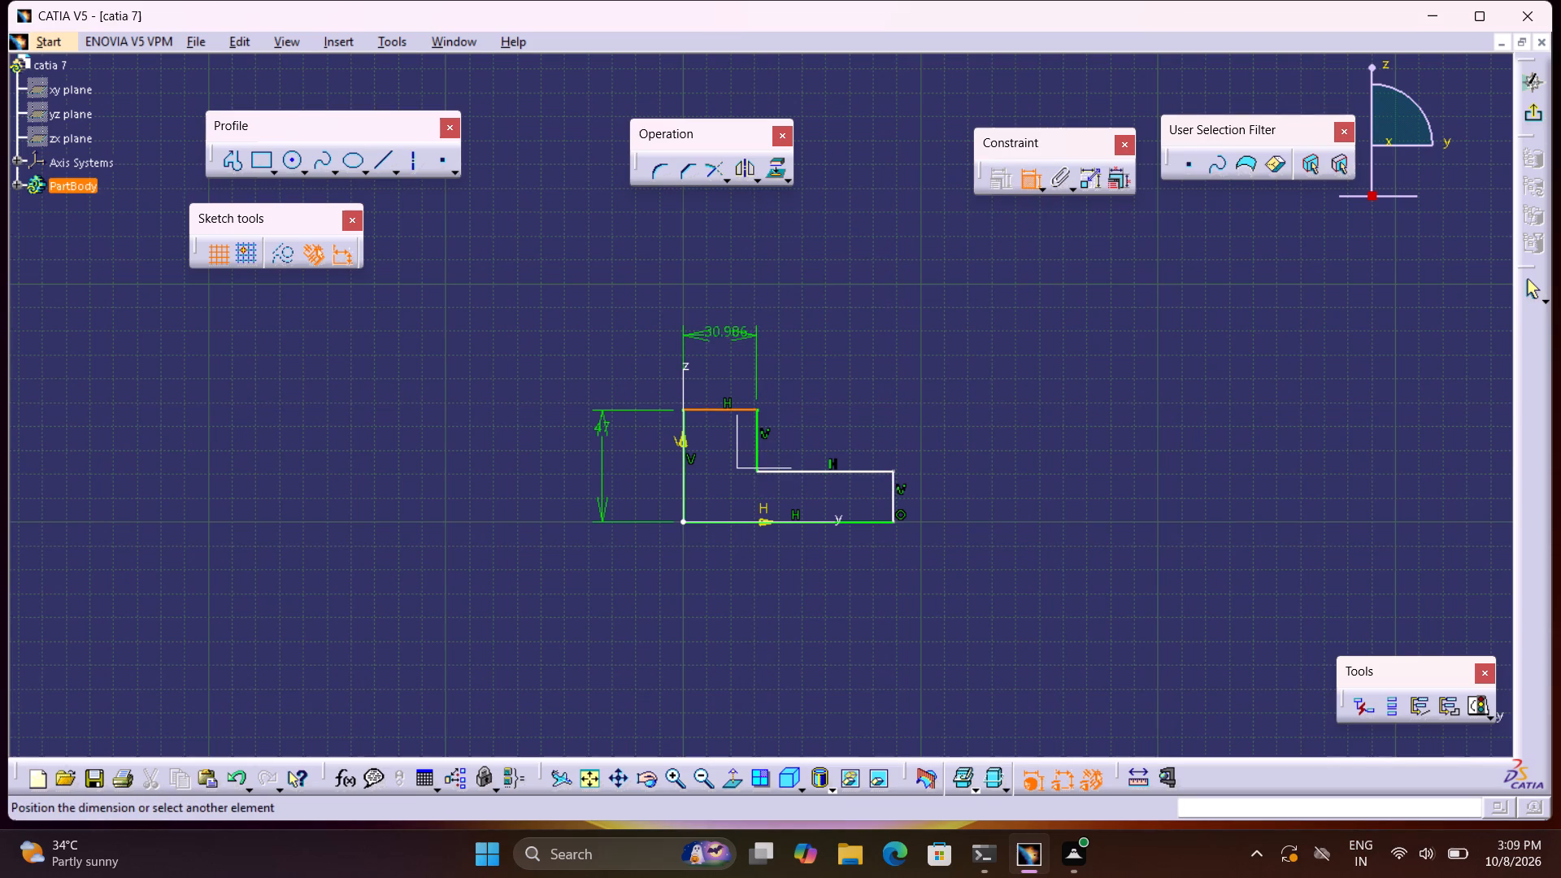
left_click(726, 331)
triple_click(743, 322)
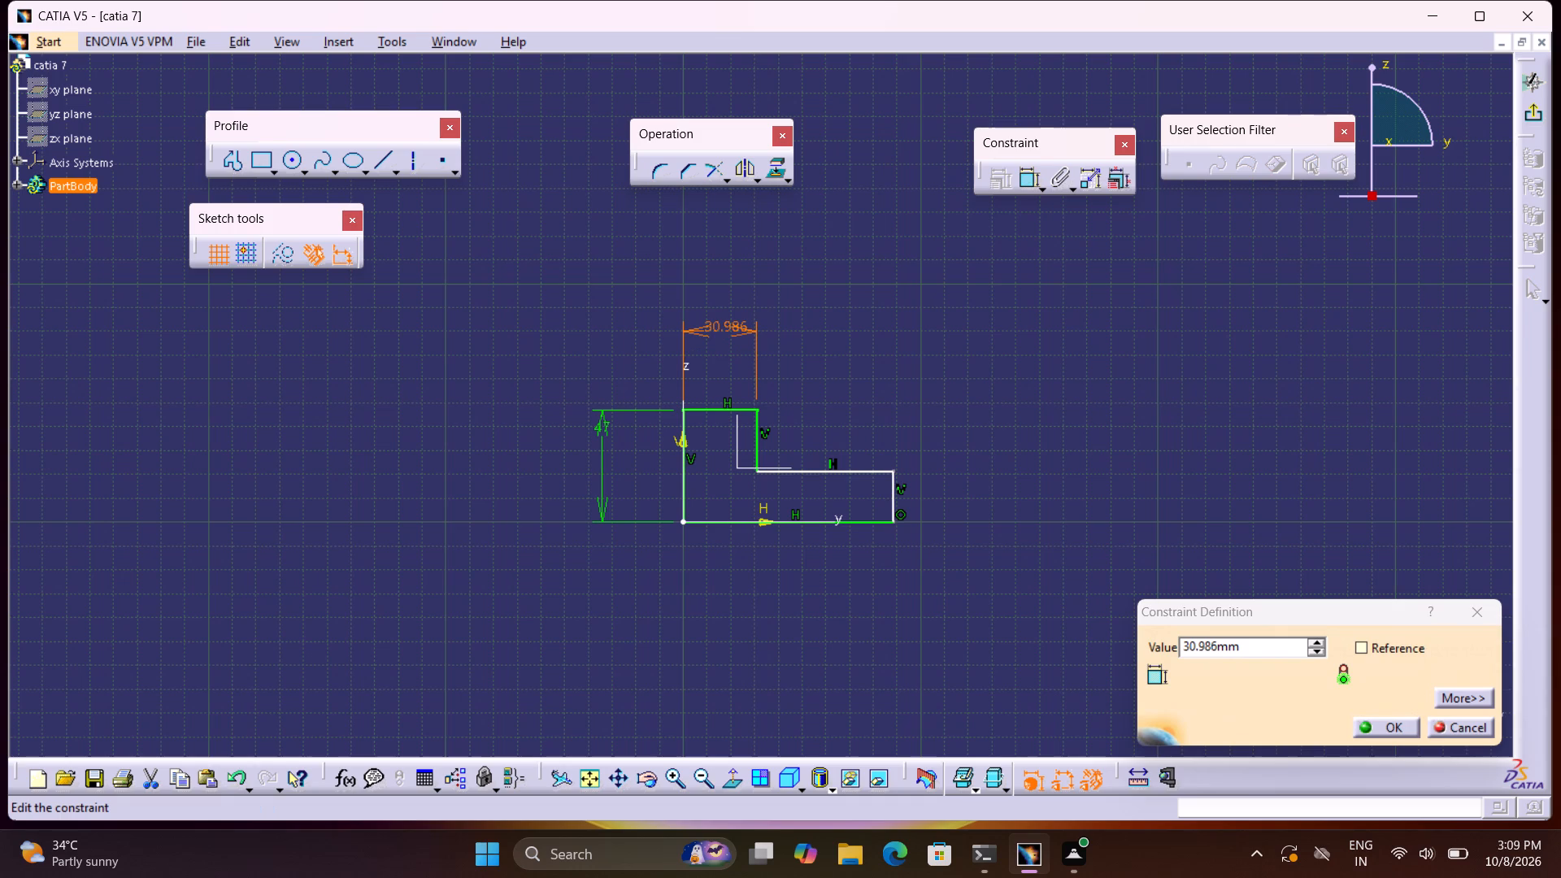
type("42")
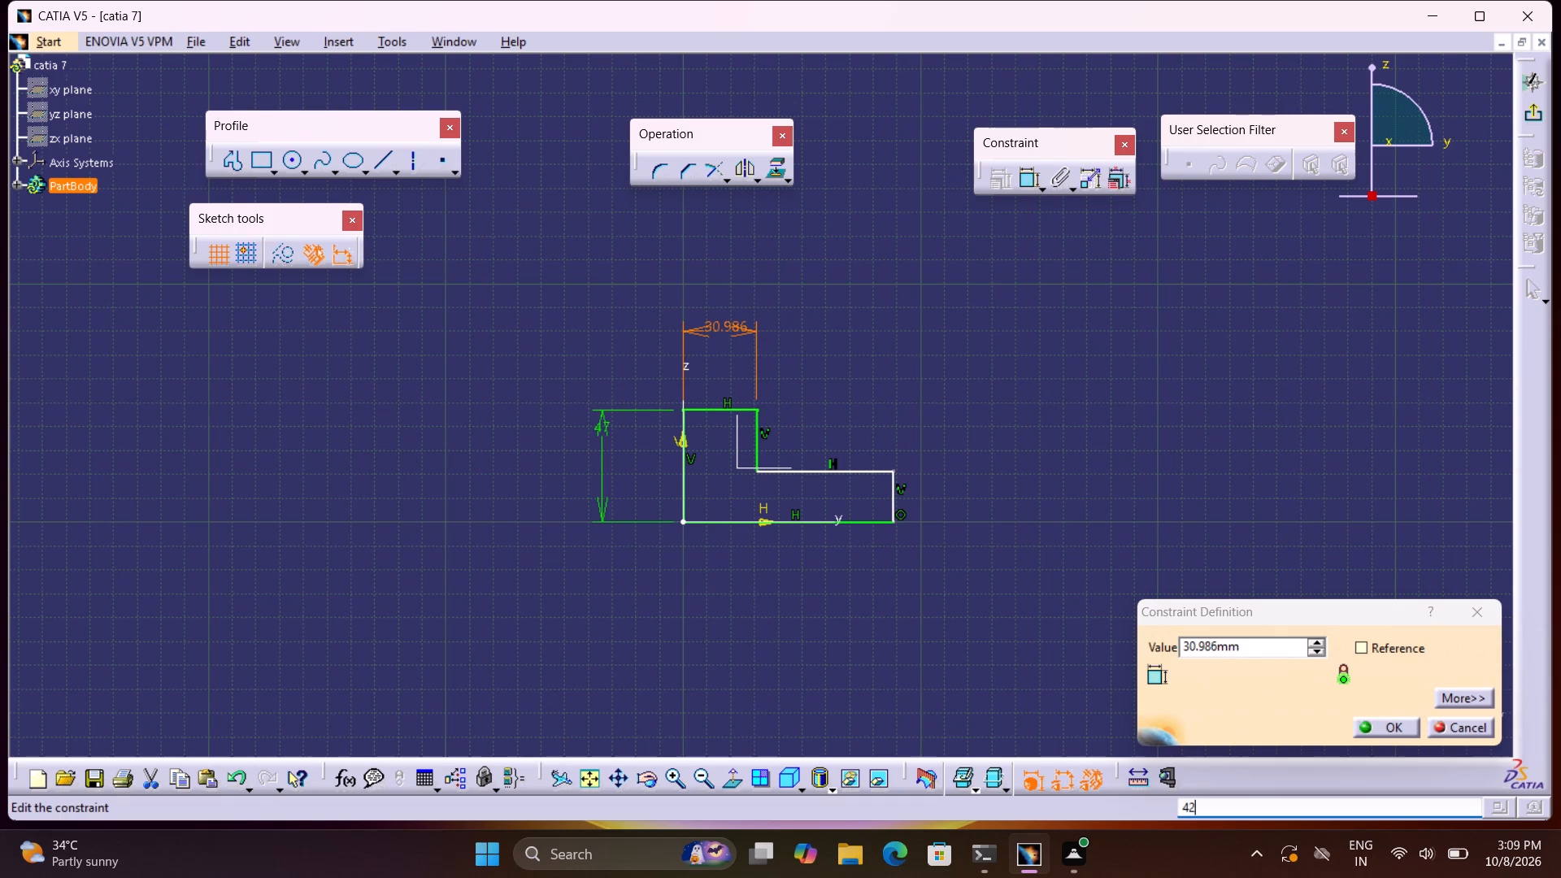
left_click_drag(1254, 647, 1047, 638)
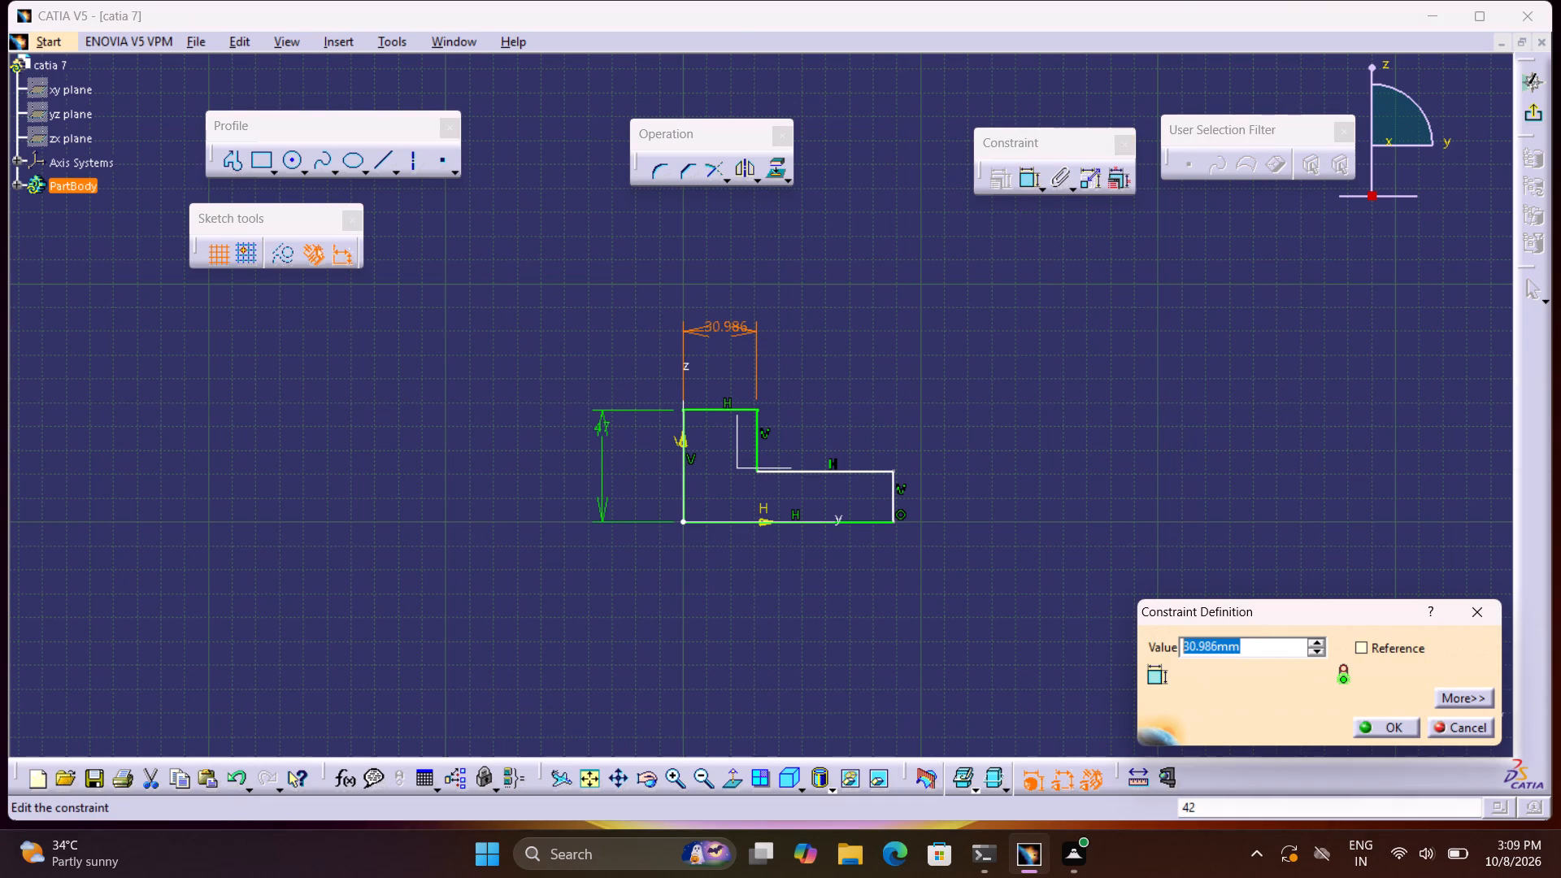
key("4")
key("2")
key("Return")
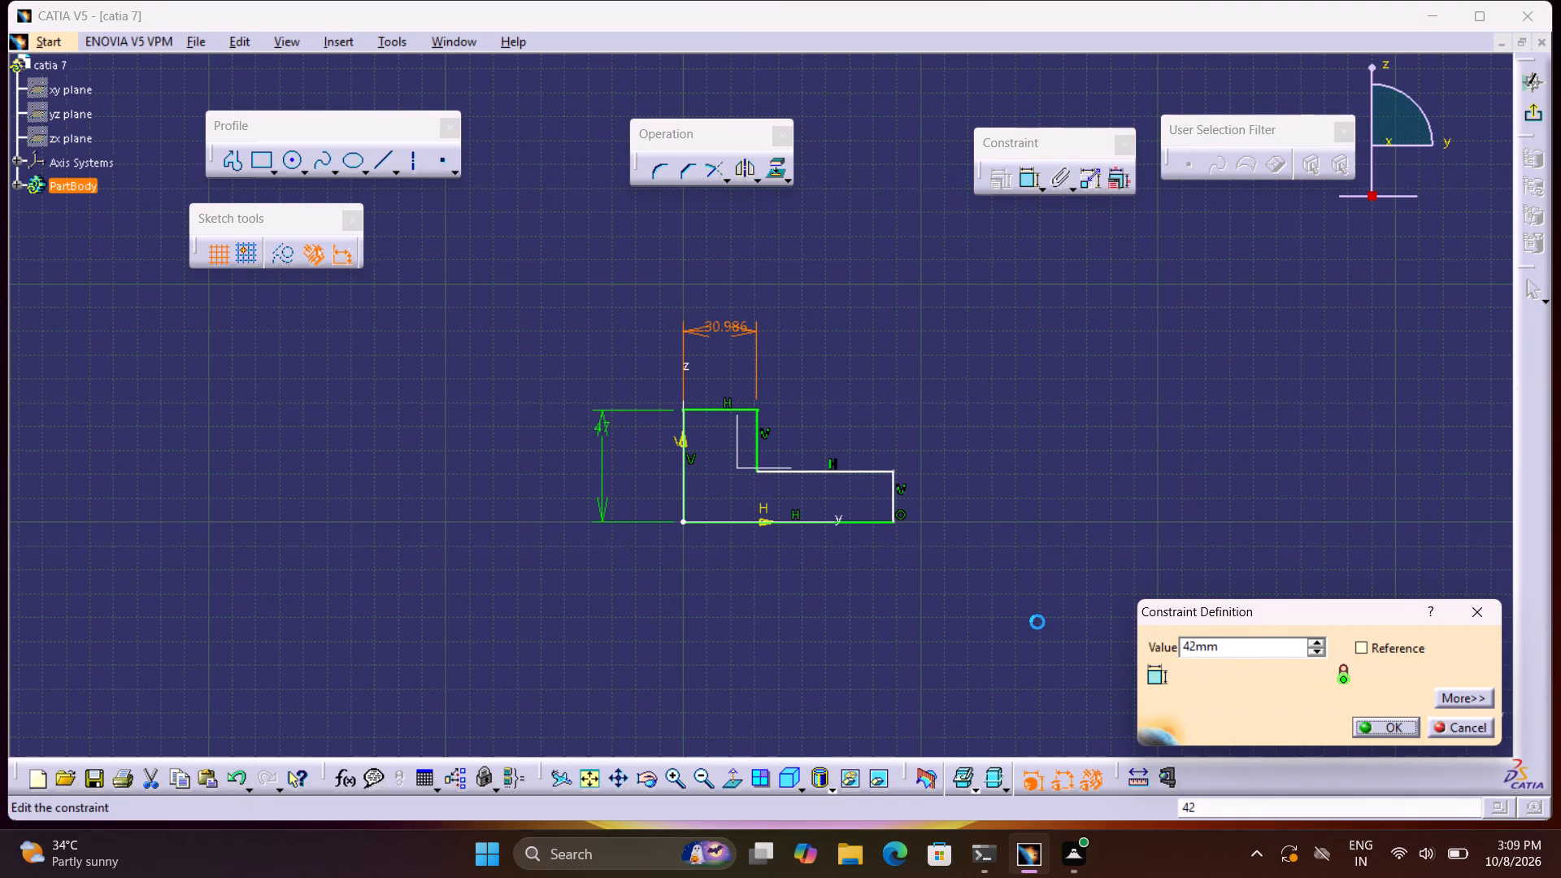
Dimension the profile's full bottom edge along the H axis and set its length to 78 mm.
double_click(1023, 179)
left_click(852, 522)
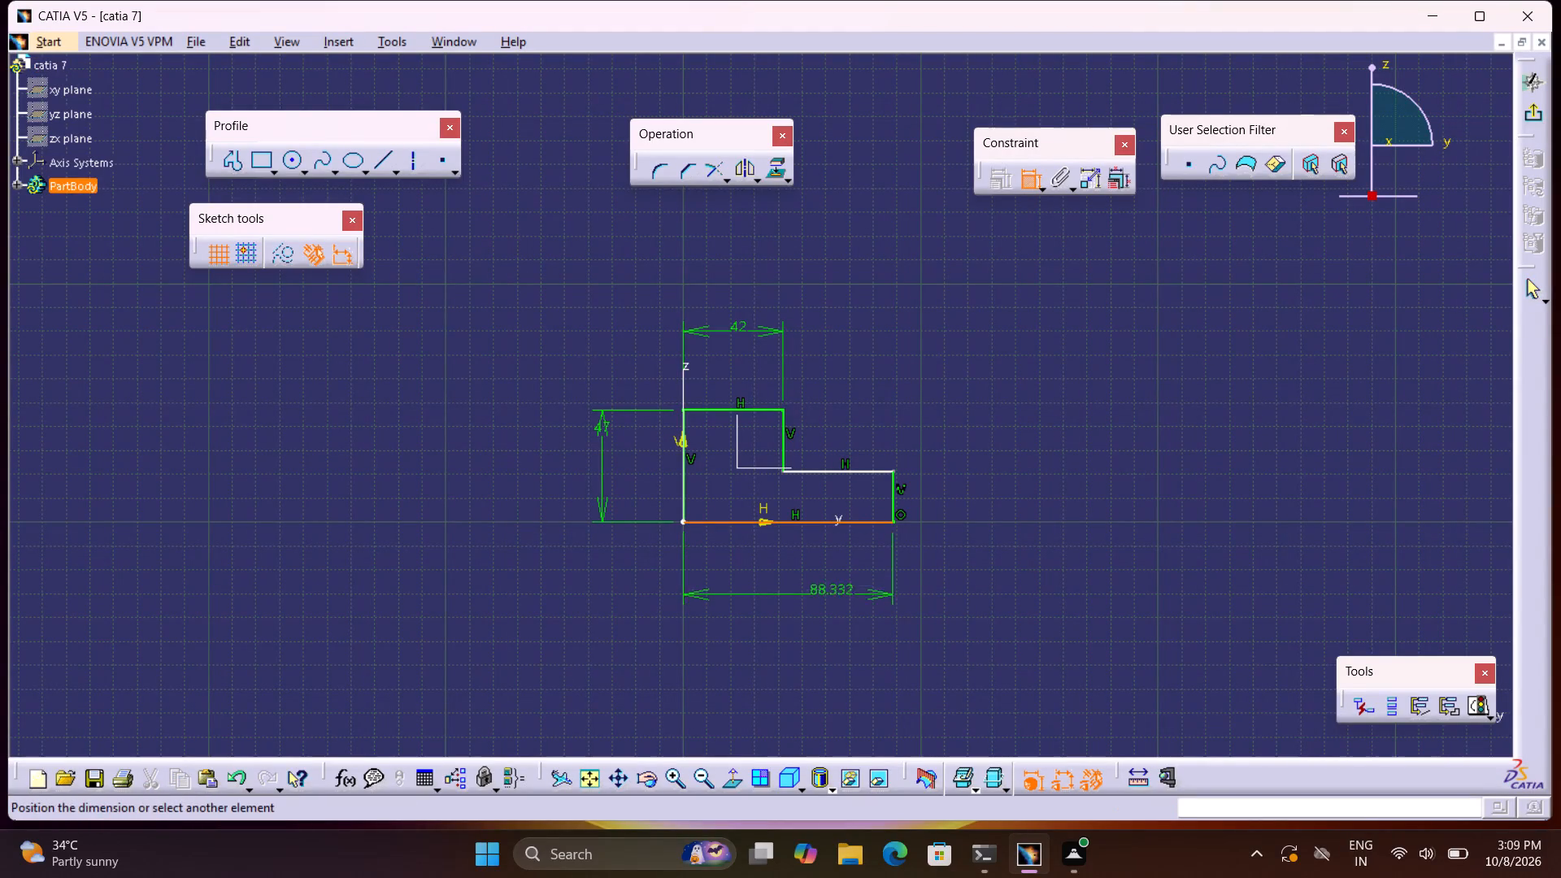
left_click(833, 602)
double_click(849, 596)
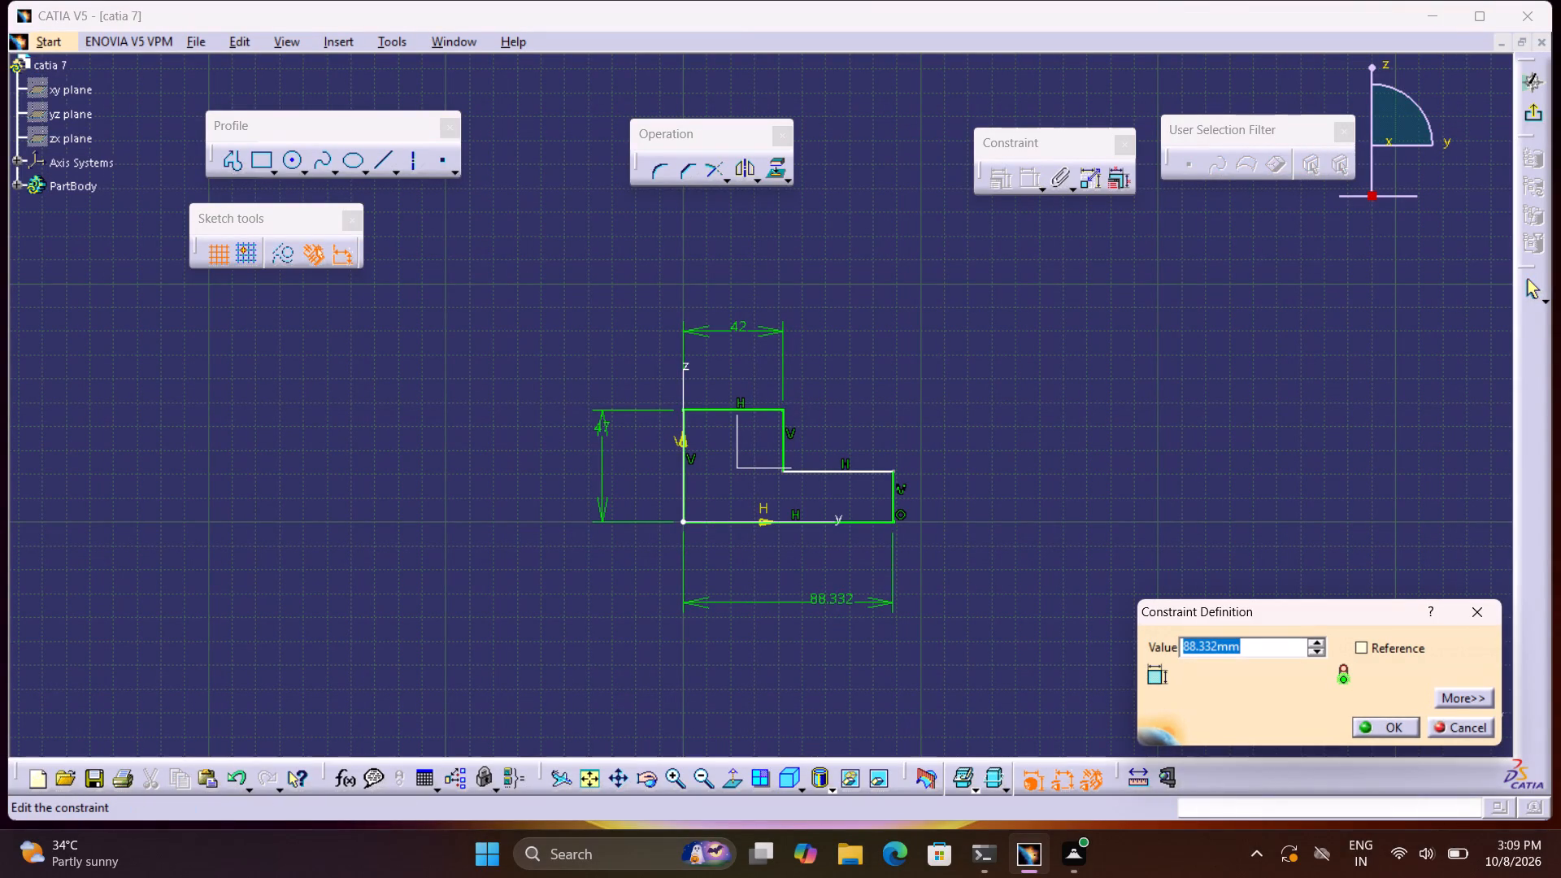
type("78")
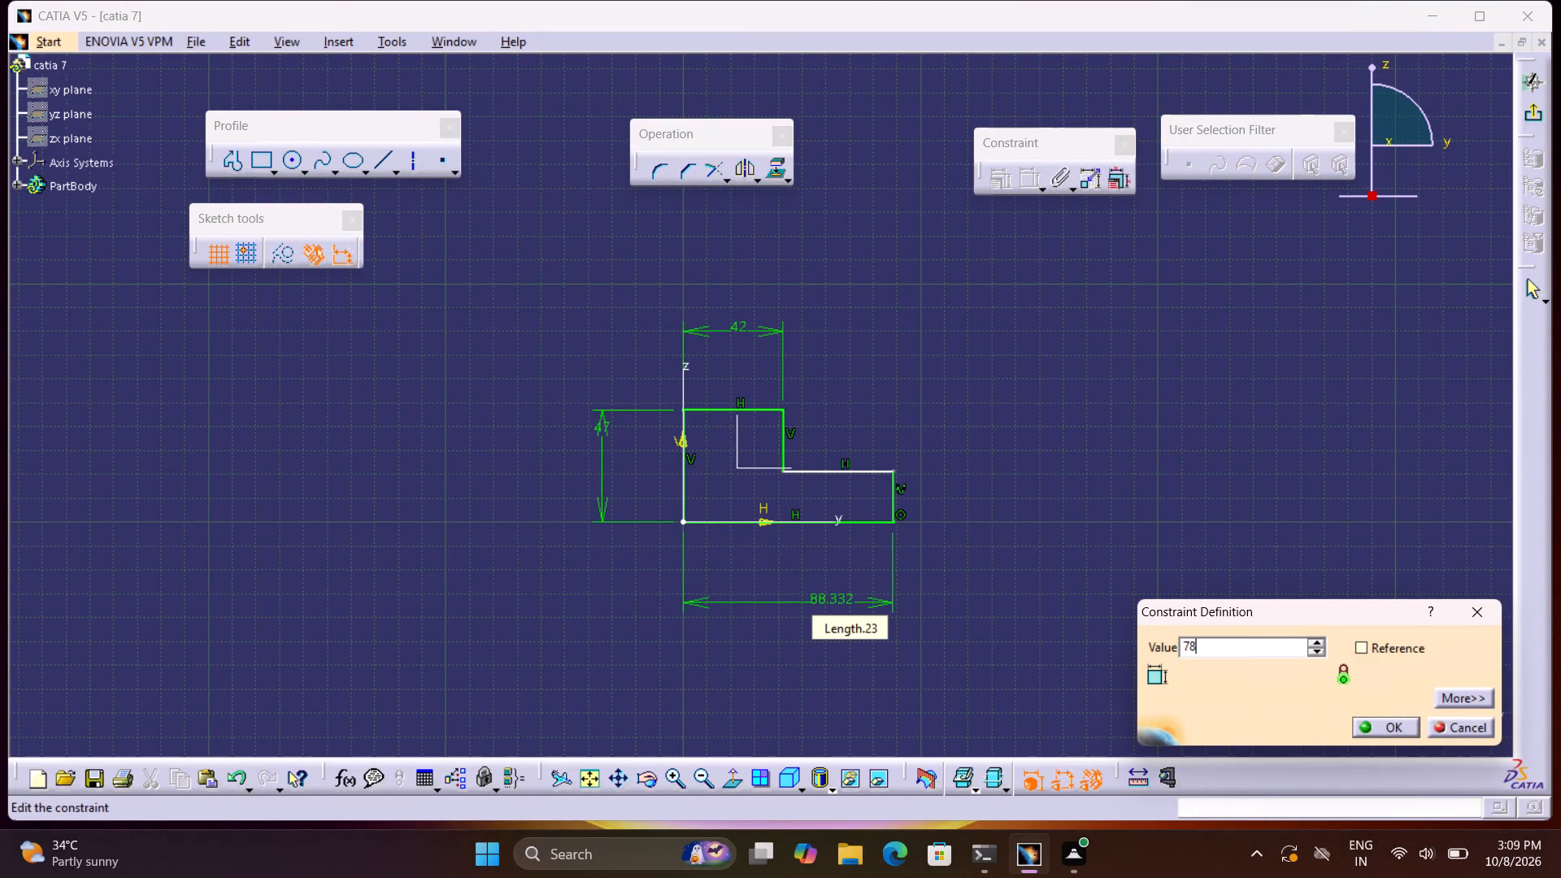
left_click(1362, 723)
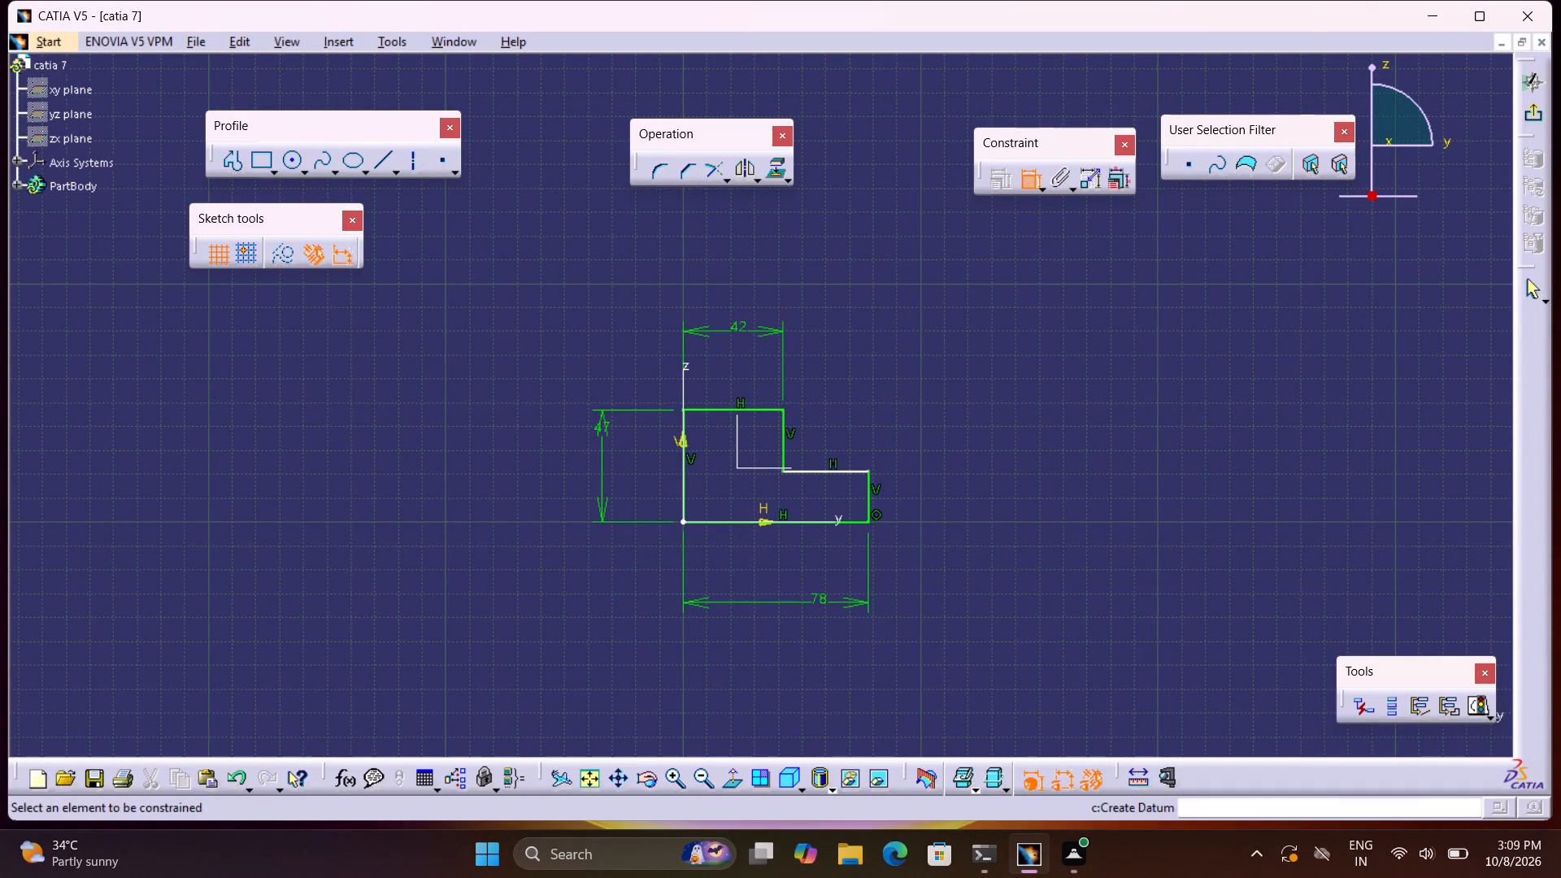
Dimension the short vertical edge at the foot's outer end and set its length to 12 mm.
left_click(871, 493)
left_click(972, 515)
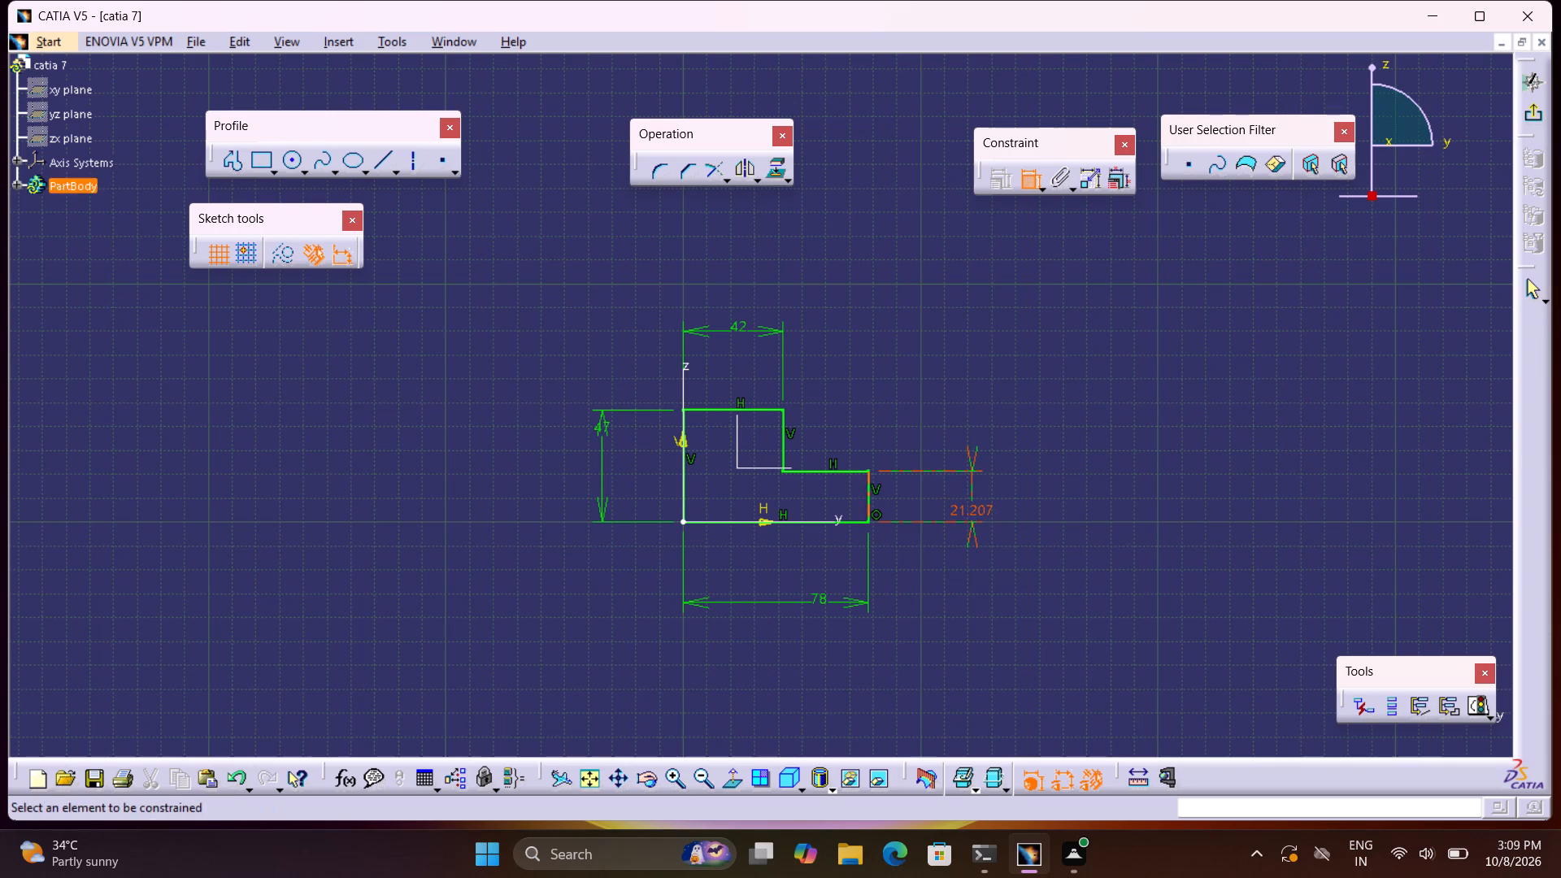
double_click(976, 513)
type("12")
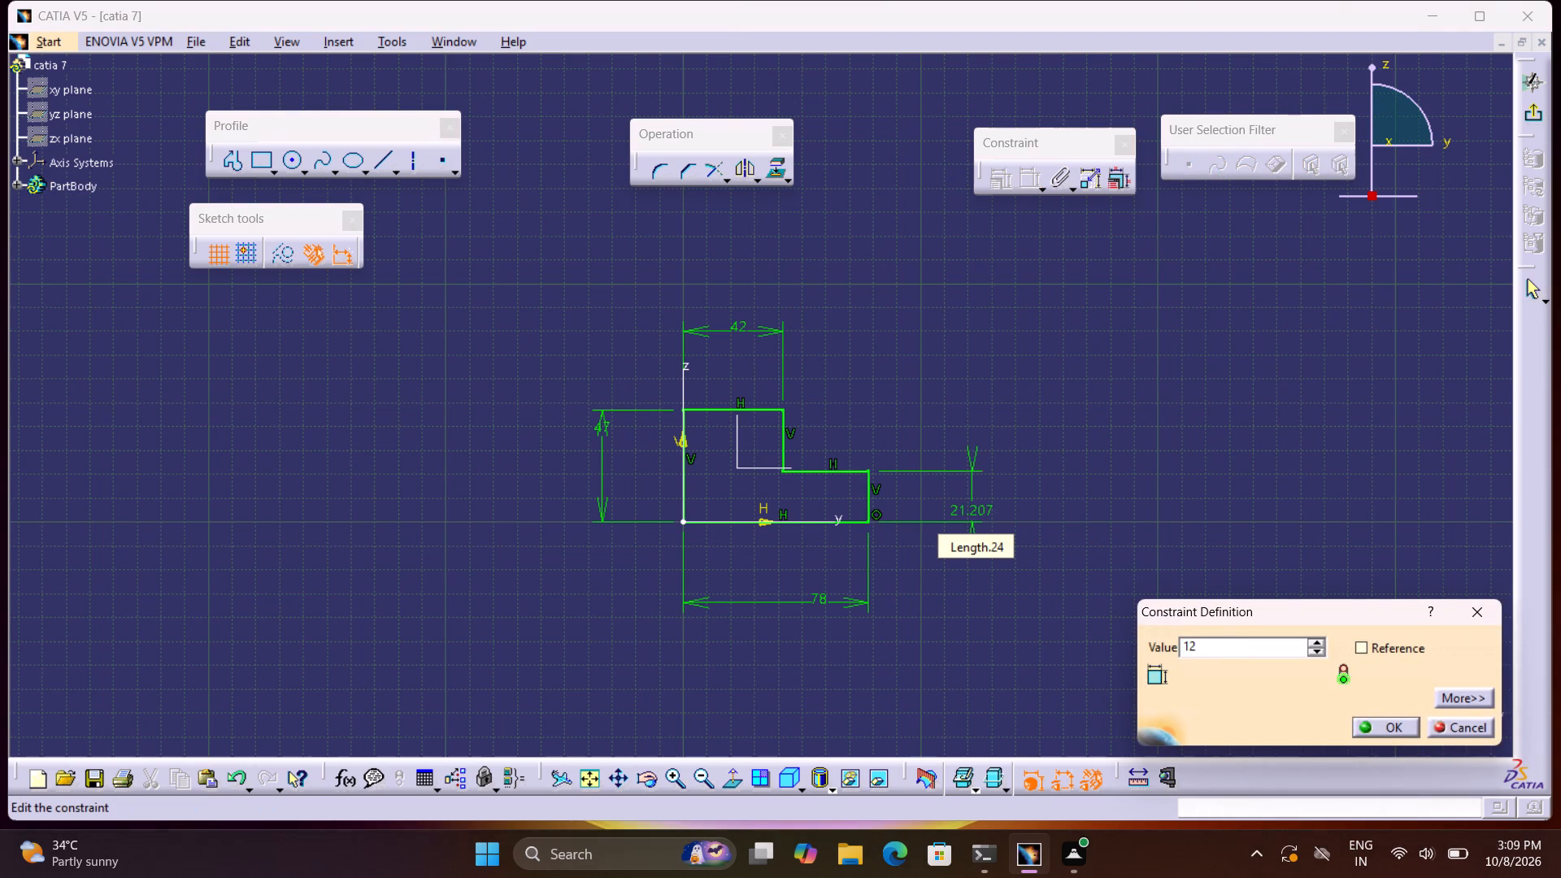
key("Return")
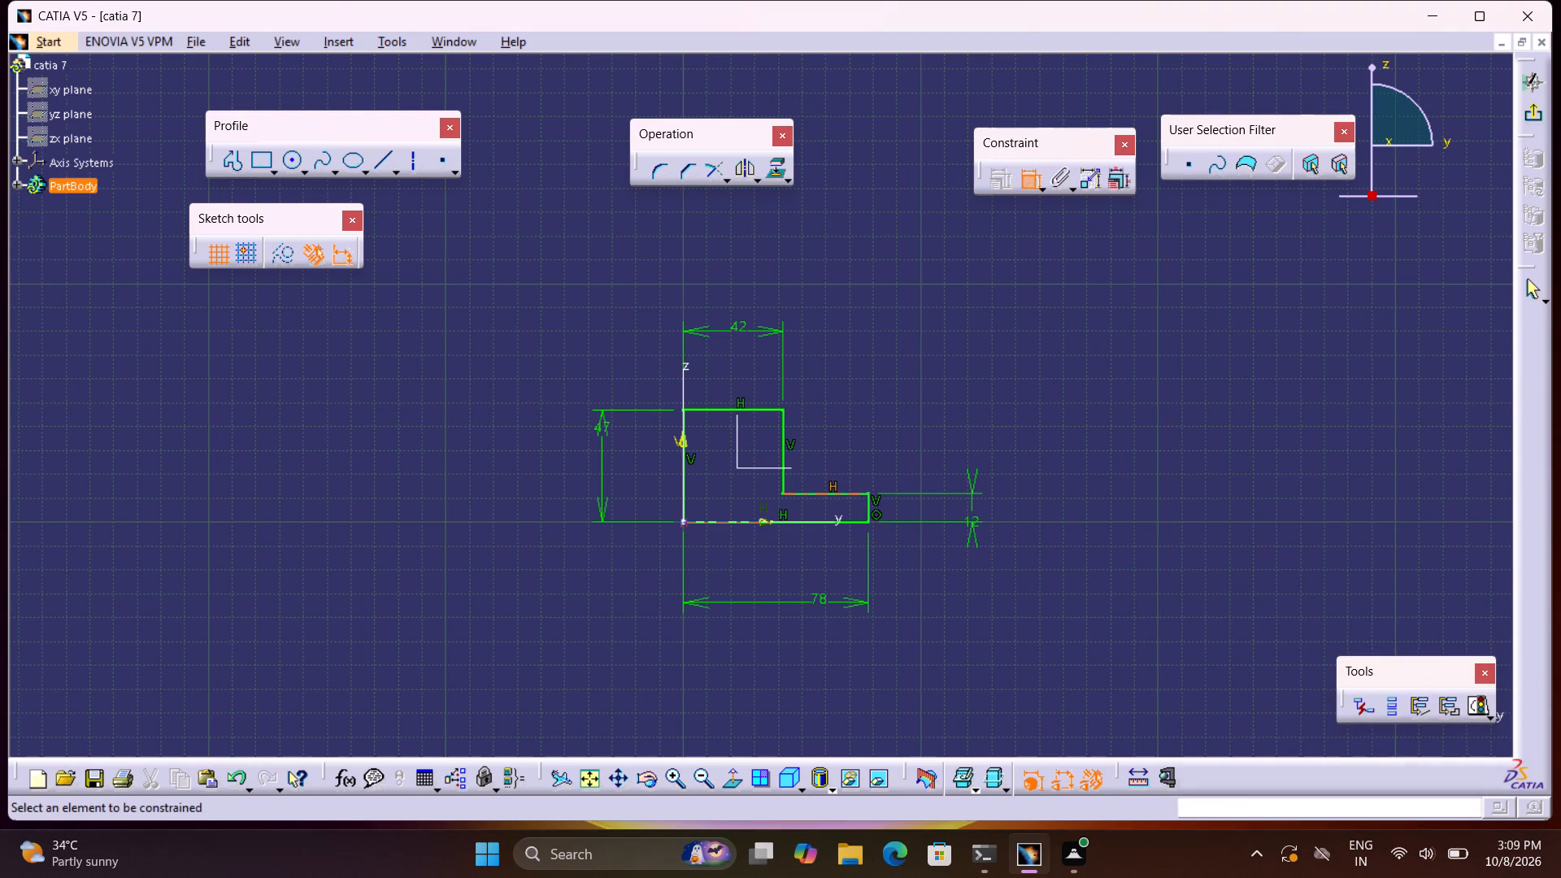
Leave the constraint command and exit the sketcher to return to the 3D part.
left_click(819, 496)
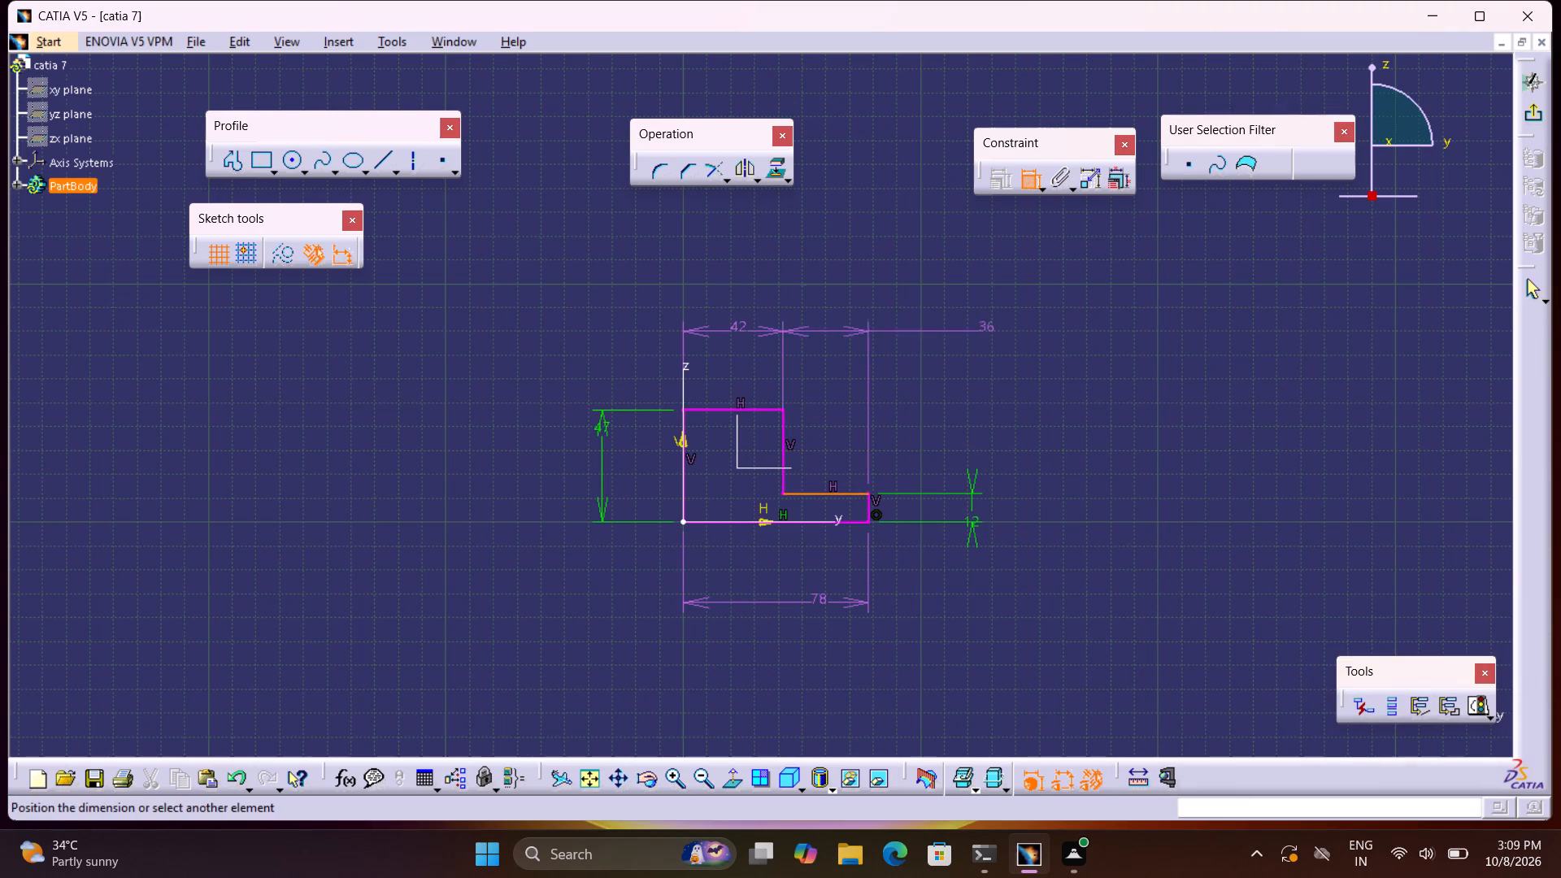
left_click(1028, 169)
left_click(1540, 106)
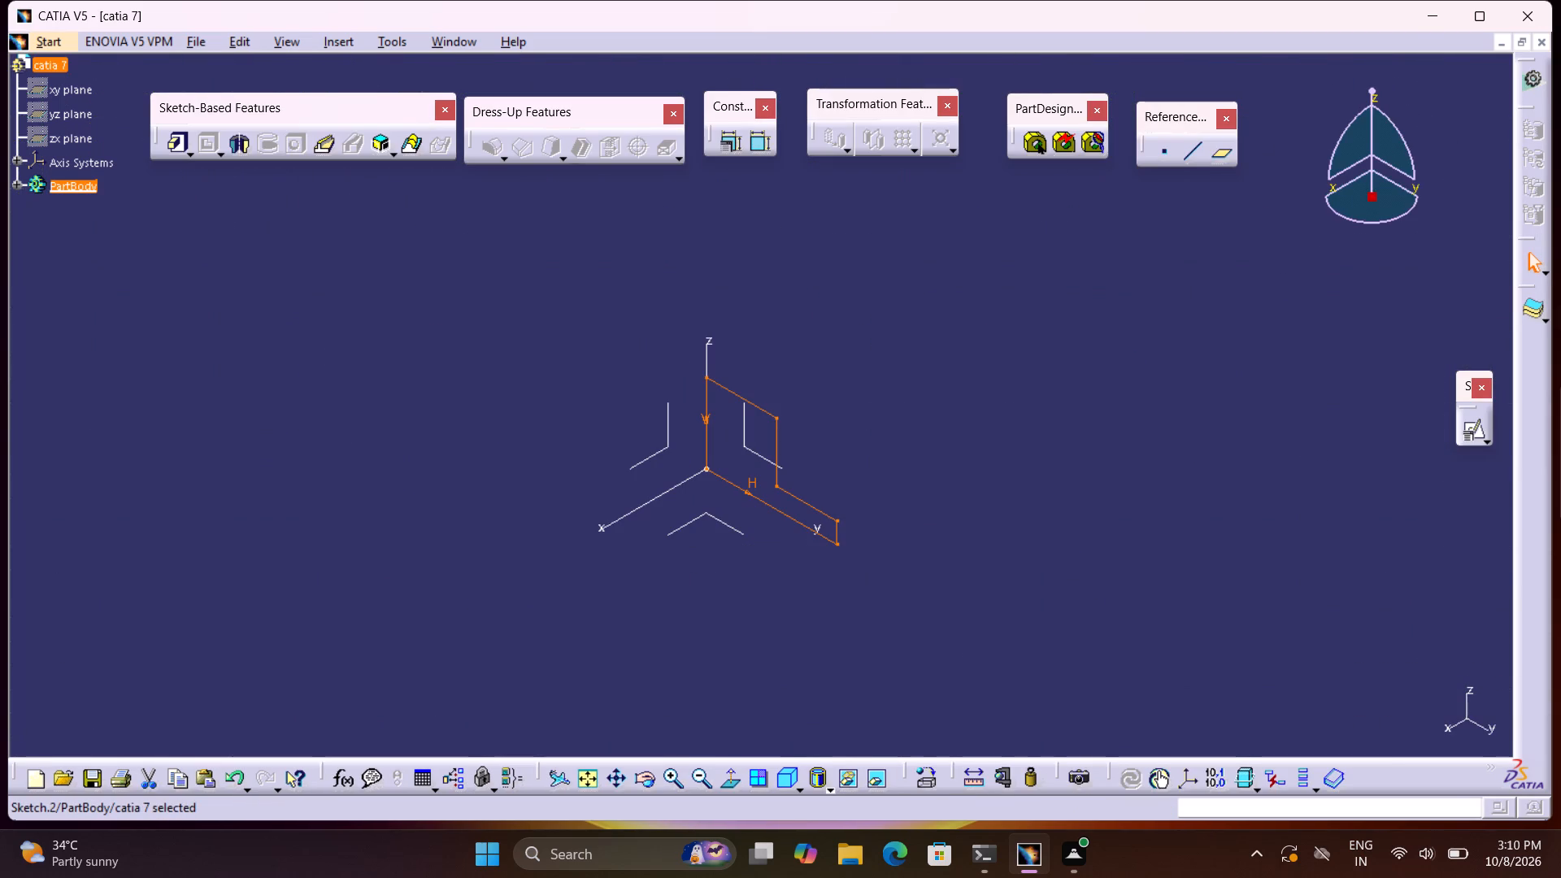
Pad the L-shaped profile with mirrored extent and a length of 25 mm.
left_click(177, 134)
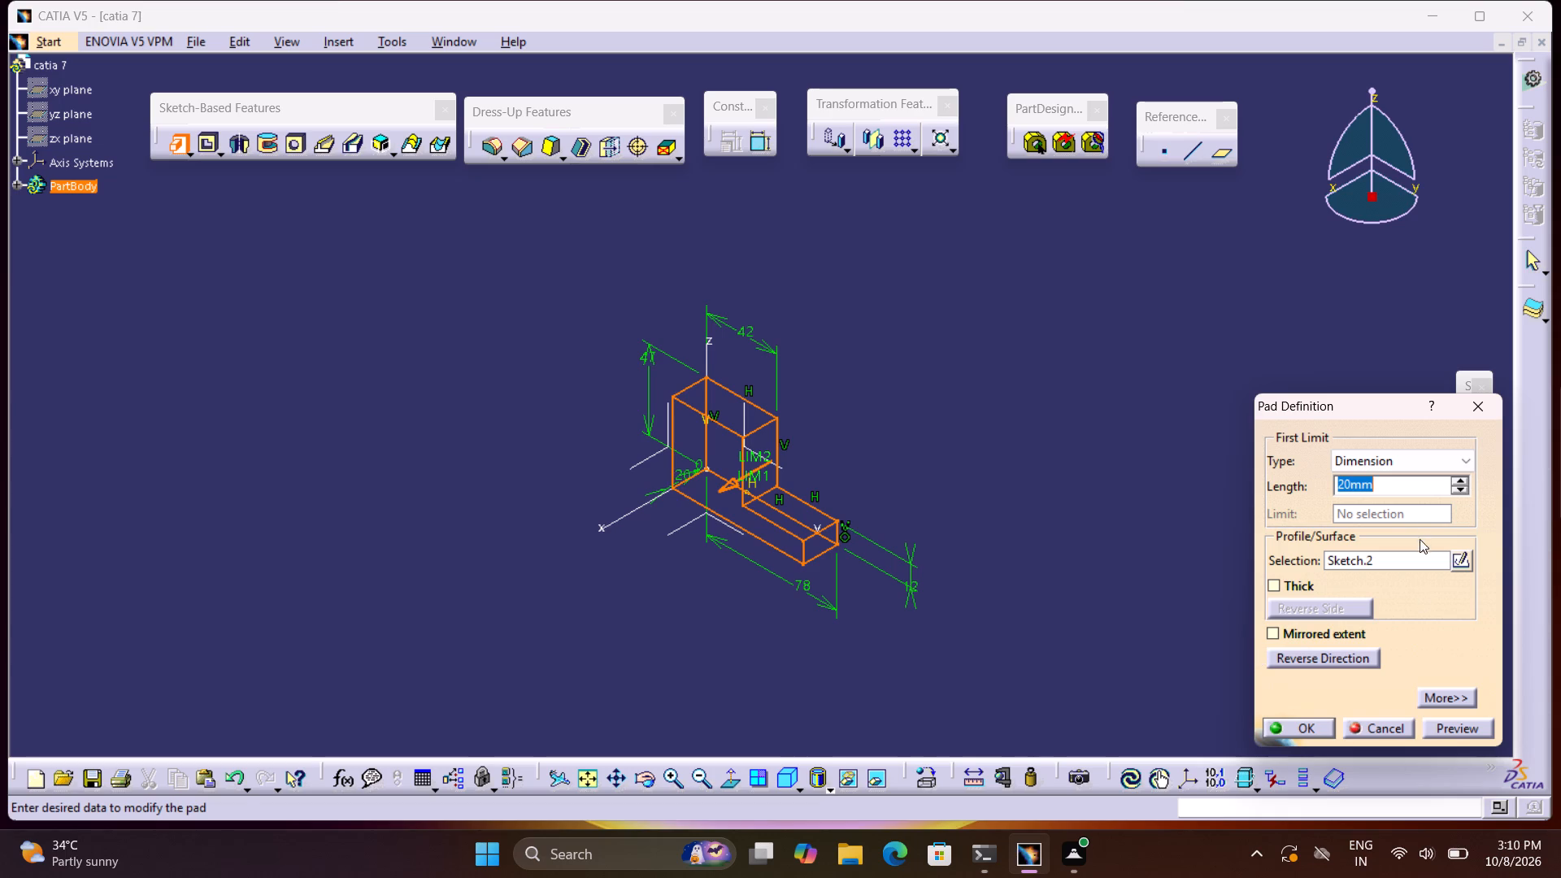
type("50")
left_click(1476, 727)
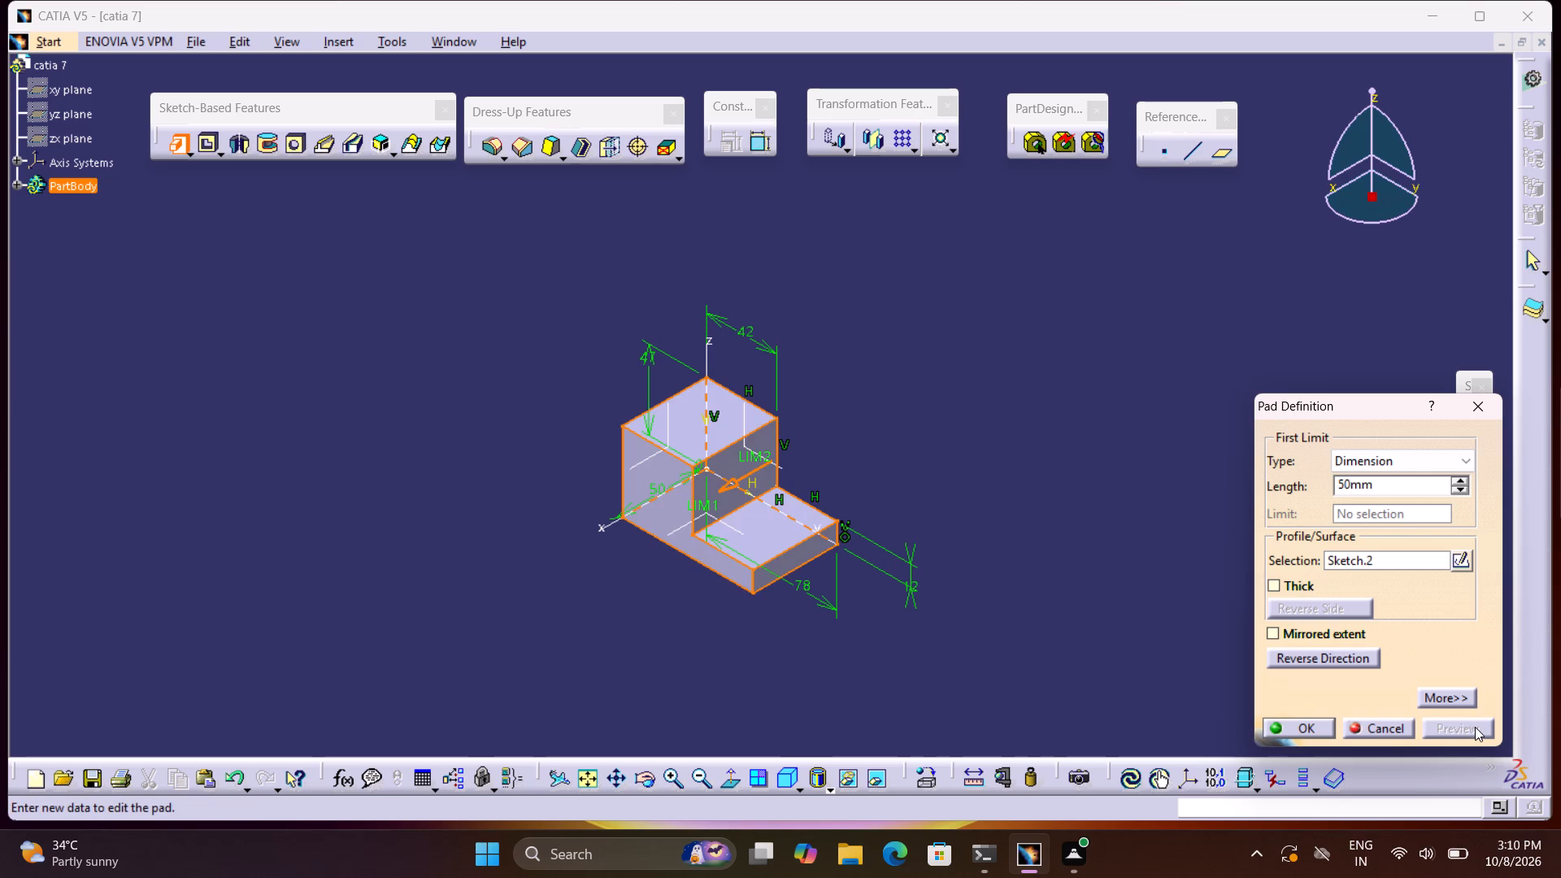
left_click(1273, 634)
left_click_drag(1372, 483, 1287, 503)
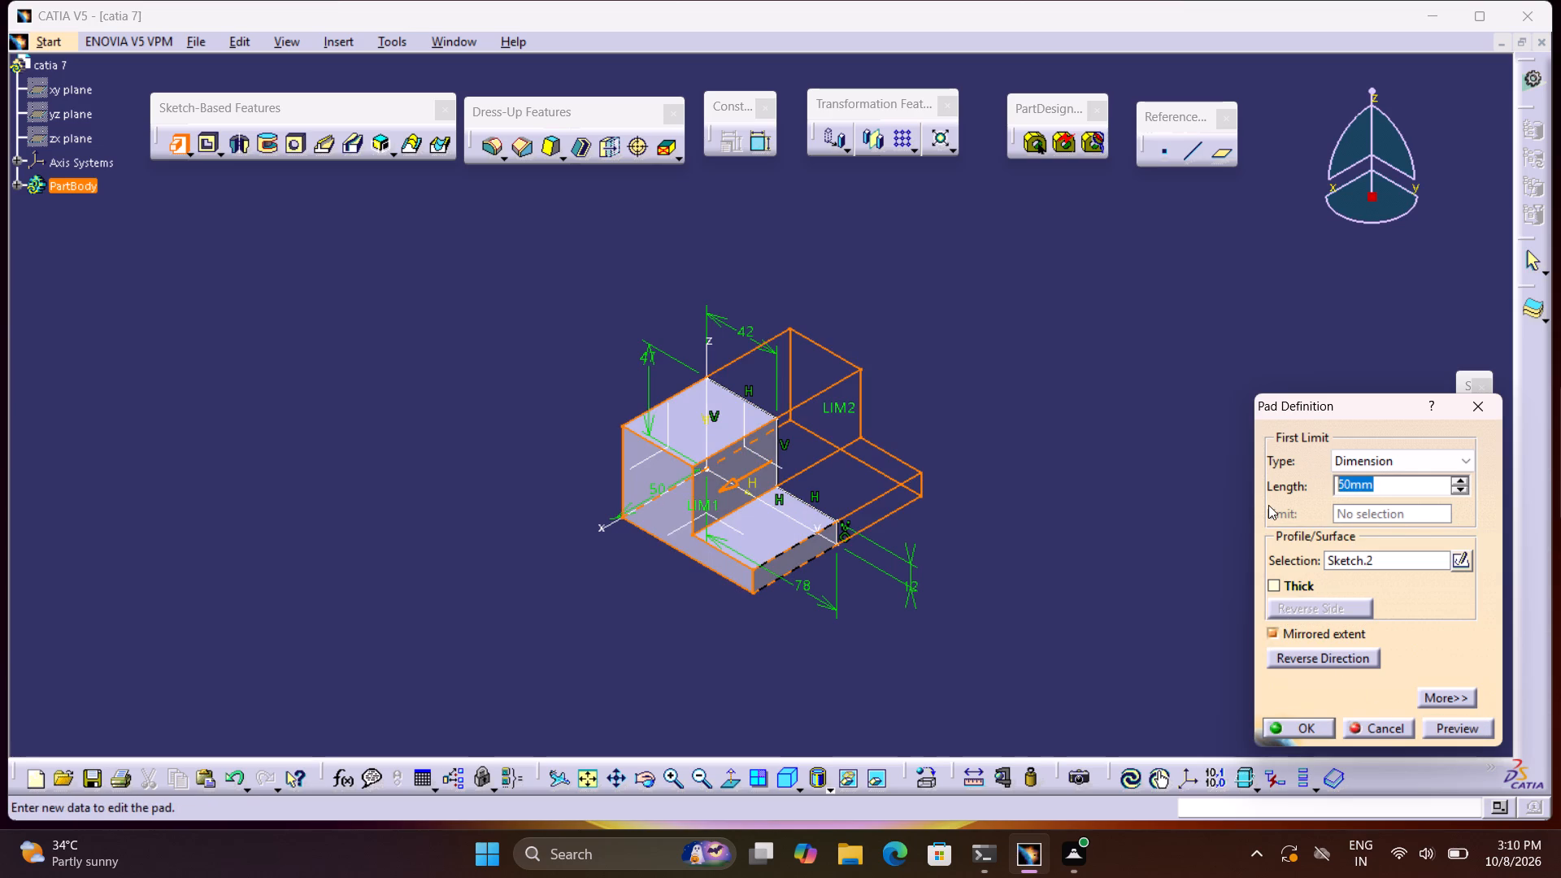
type("25")
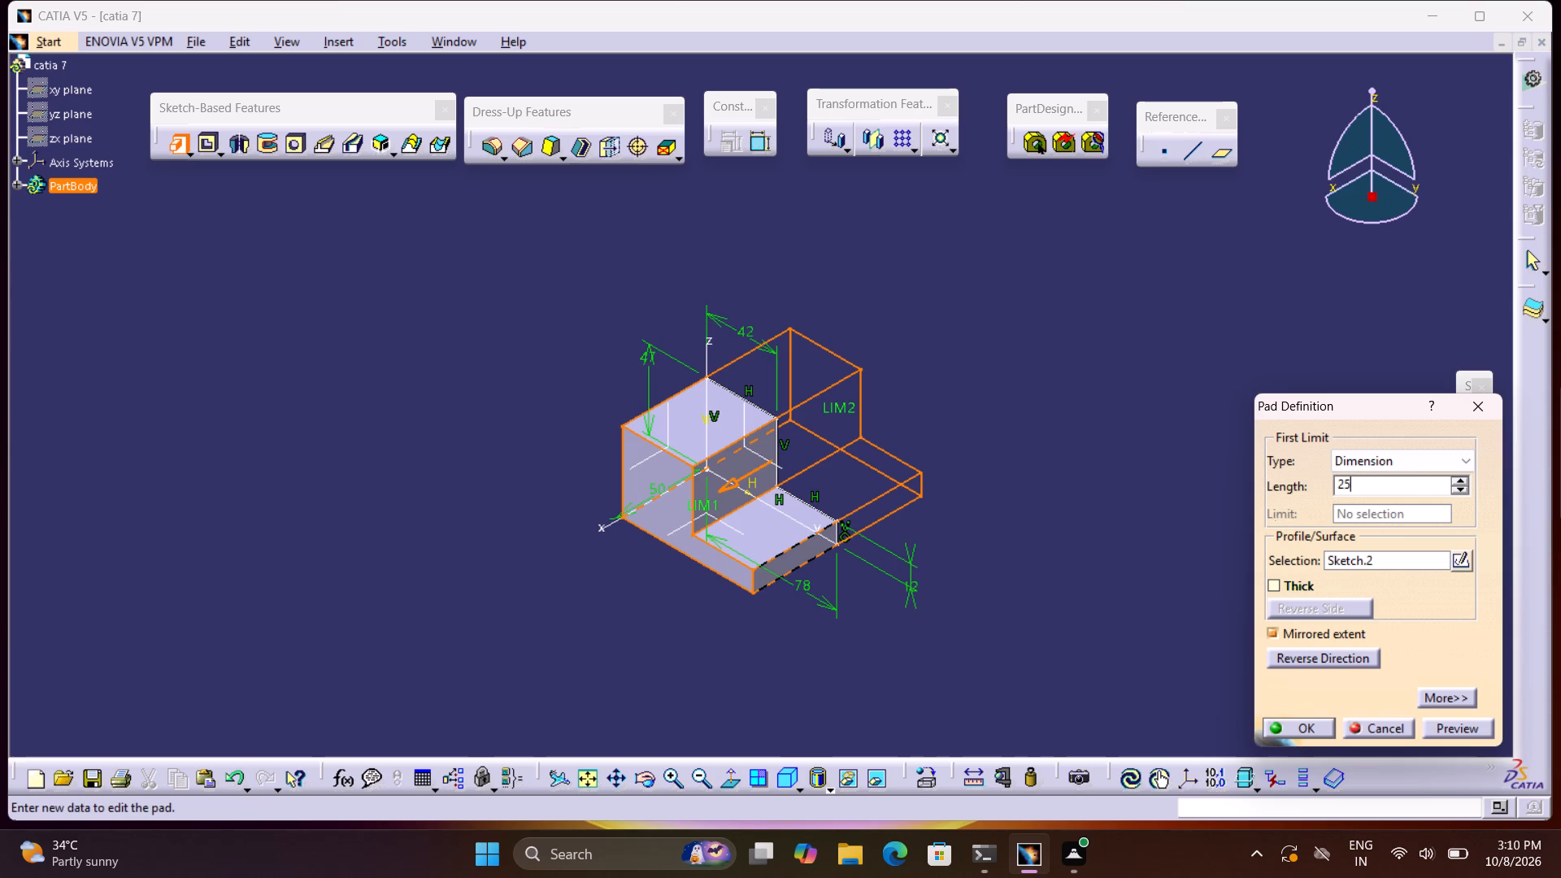
left_click(1474, 727)
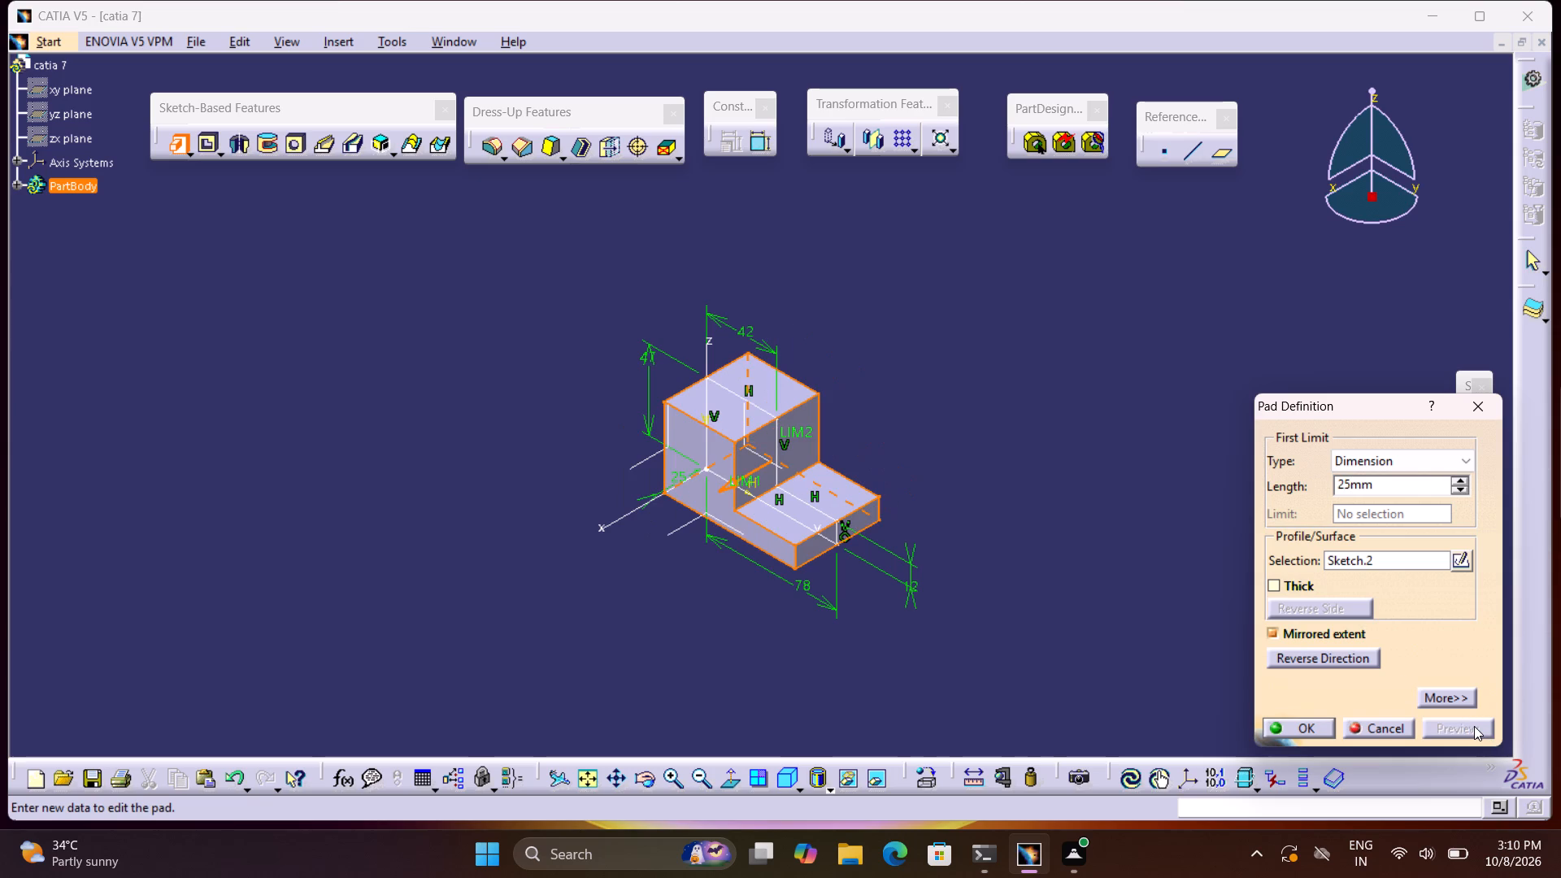
left_click(1326, 729)
left_click(1141, 619)
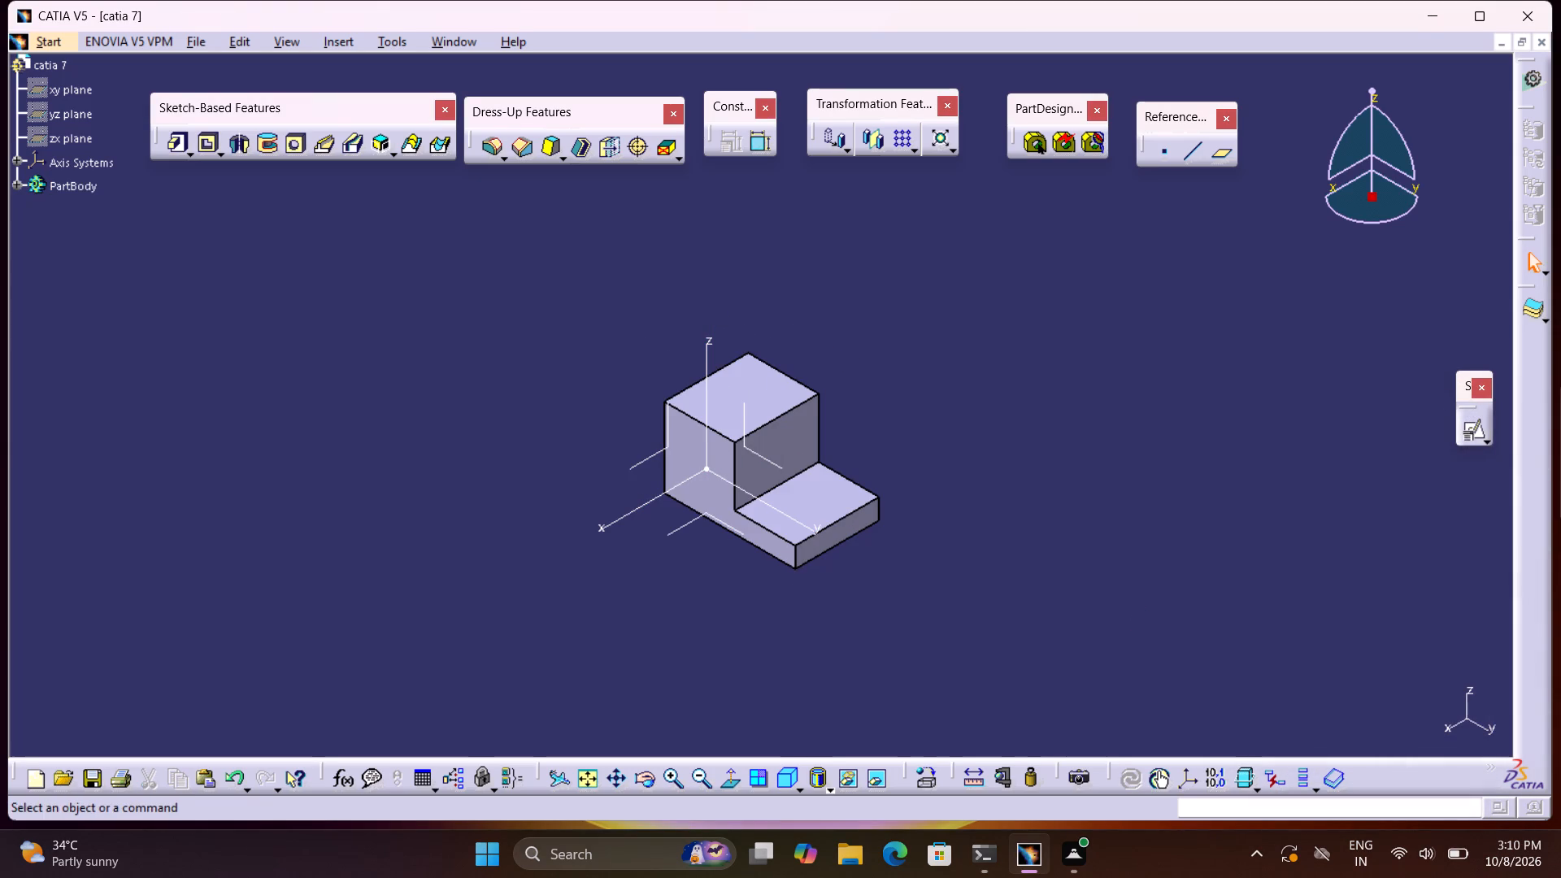
Create an on-plane point on the column's vertical face above the foot, at about H 9 mm and V 43 mm.
middle_click_drag(1002, 622, 989, 533)
right_click(1019, 628)
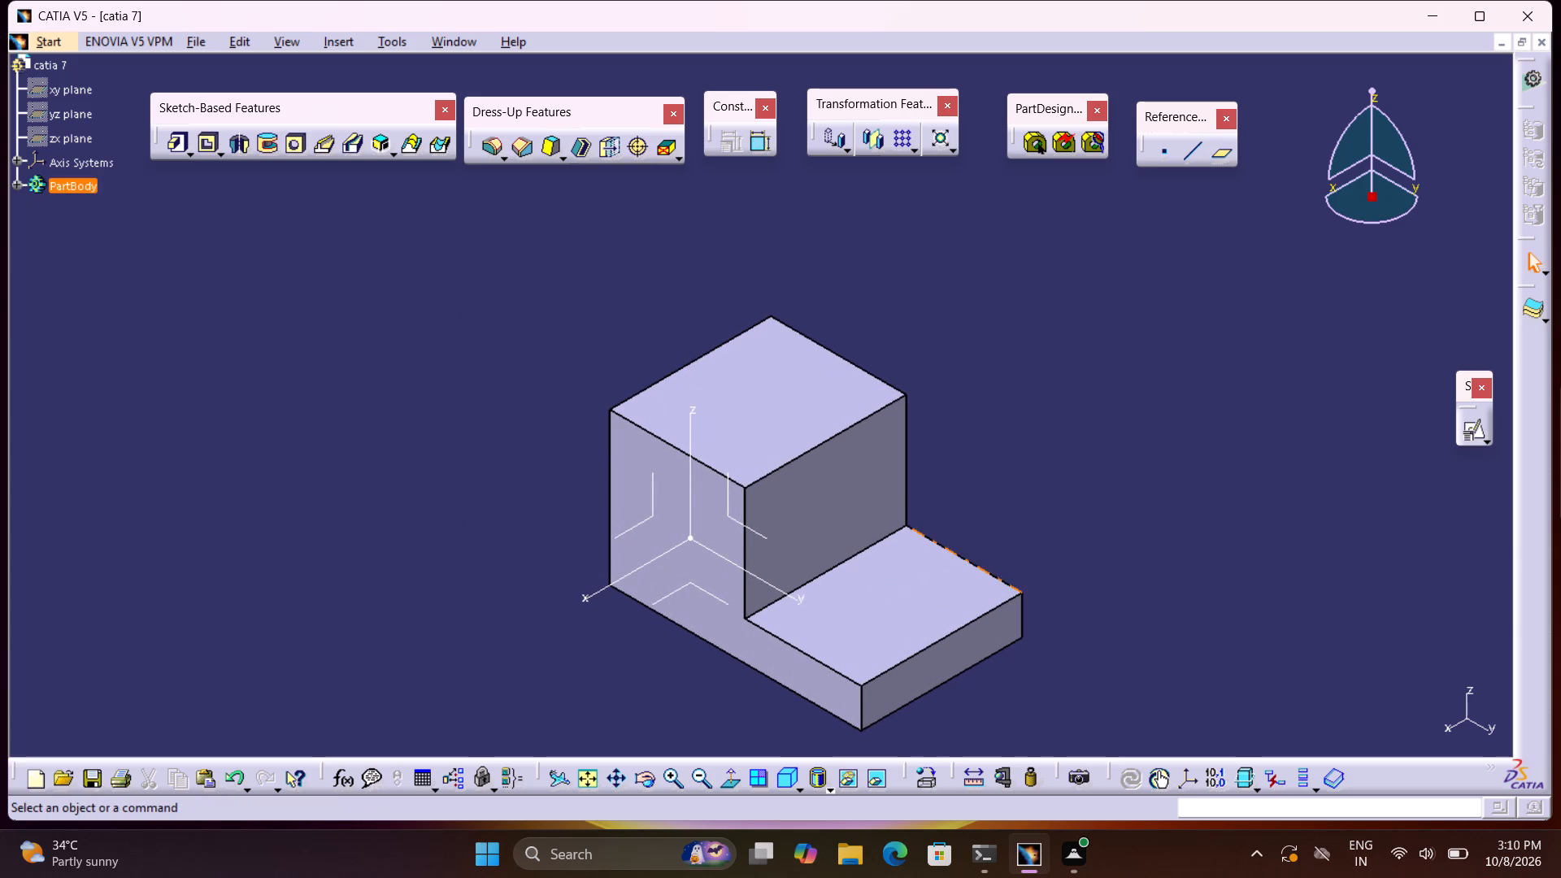
middle_click_drag(1089, 489, 984, 478)
right_click_drag(993, 481, 984, 478)
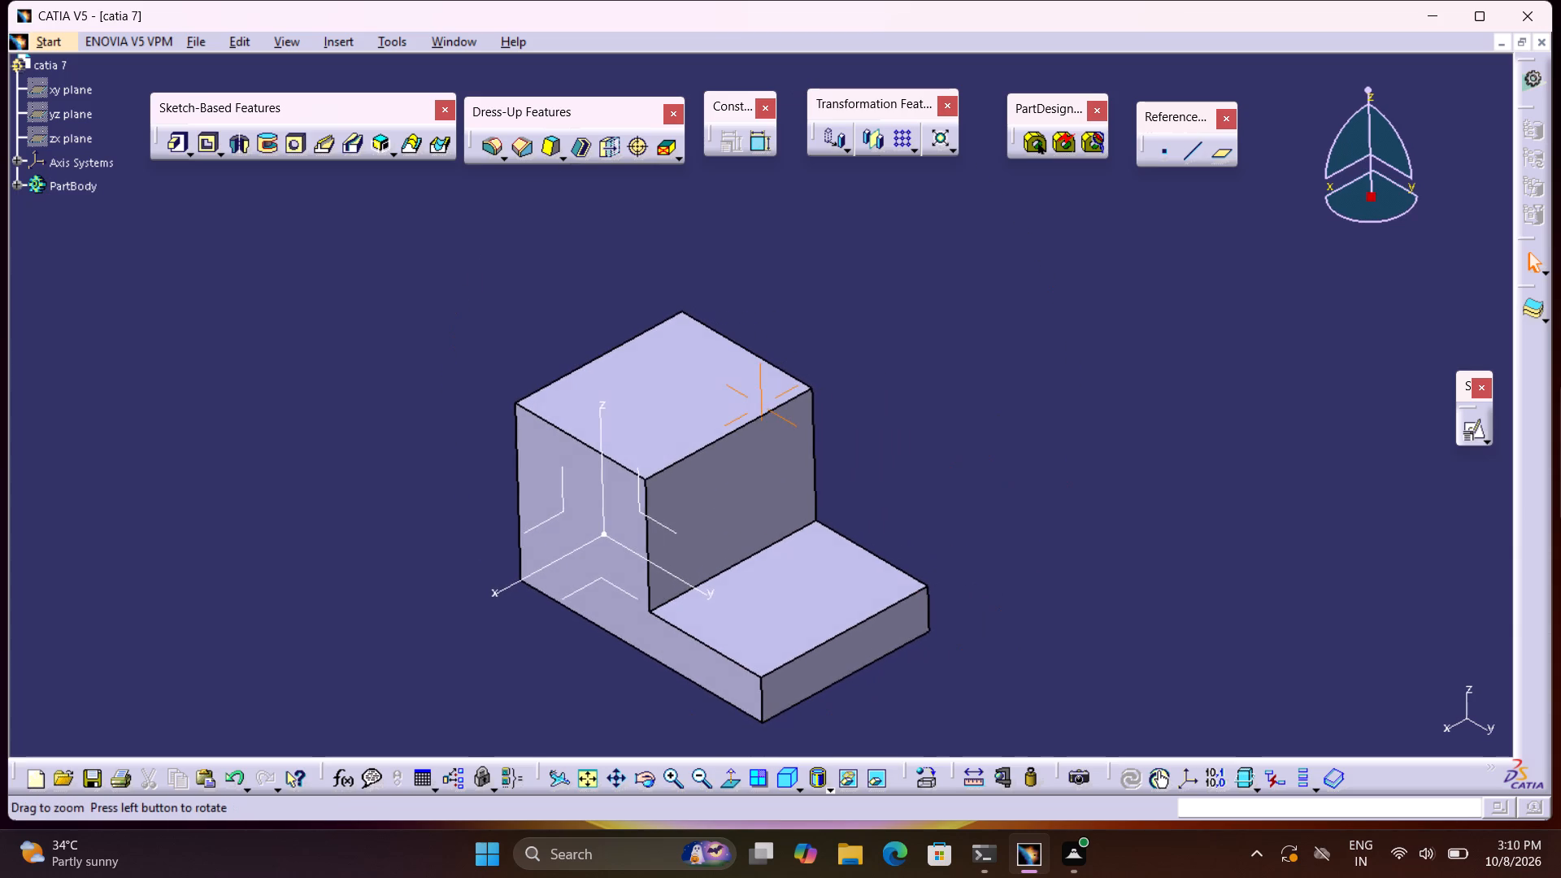
middle_click_drag(984, 478, 925, 479)
left_click(1160, 146)
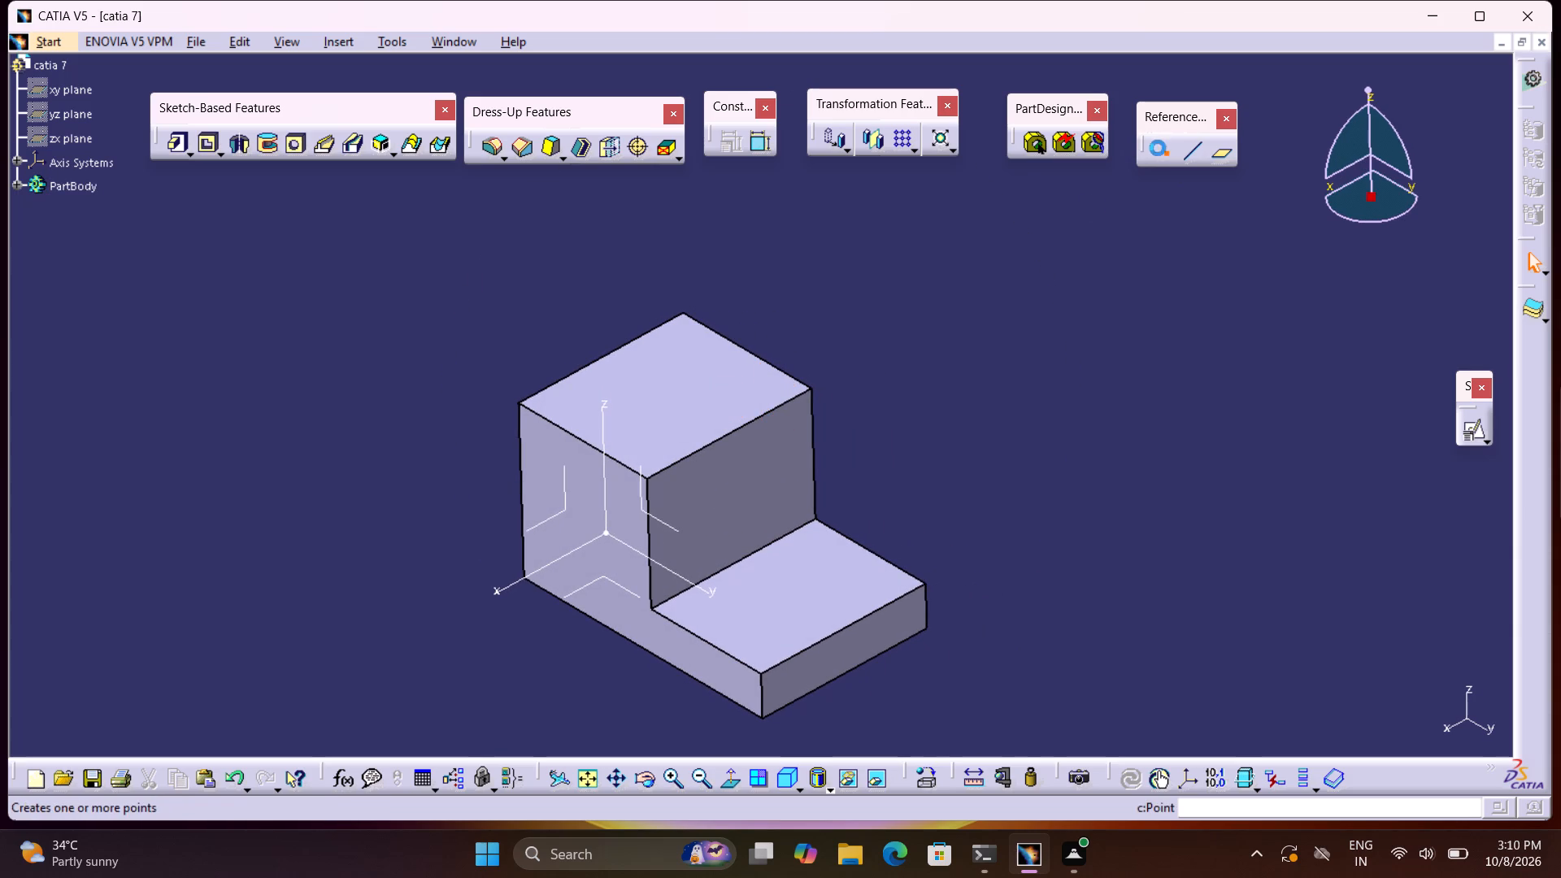
left_click(751, 436)
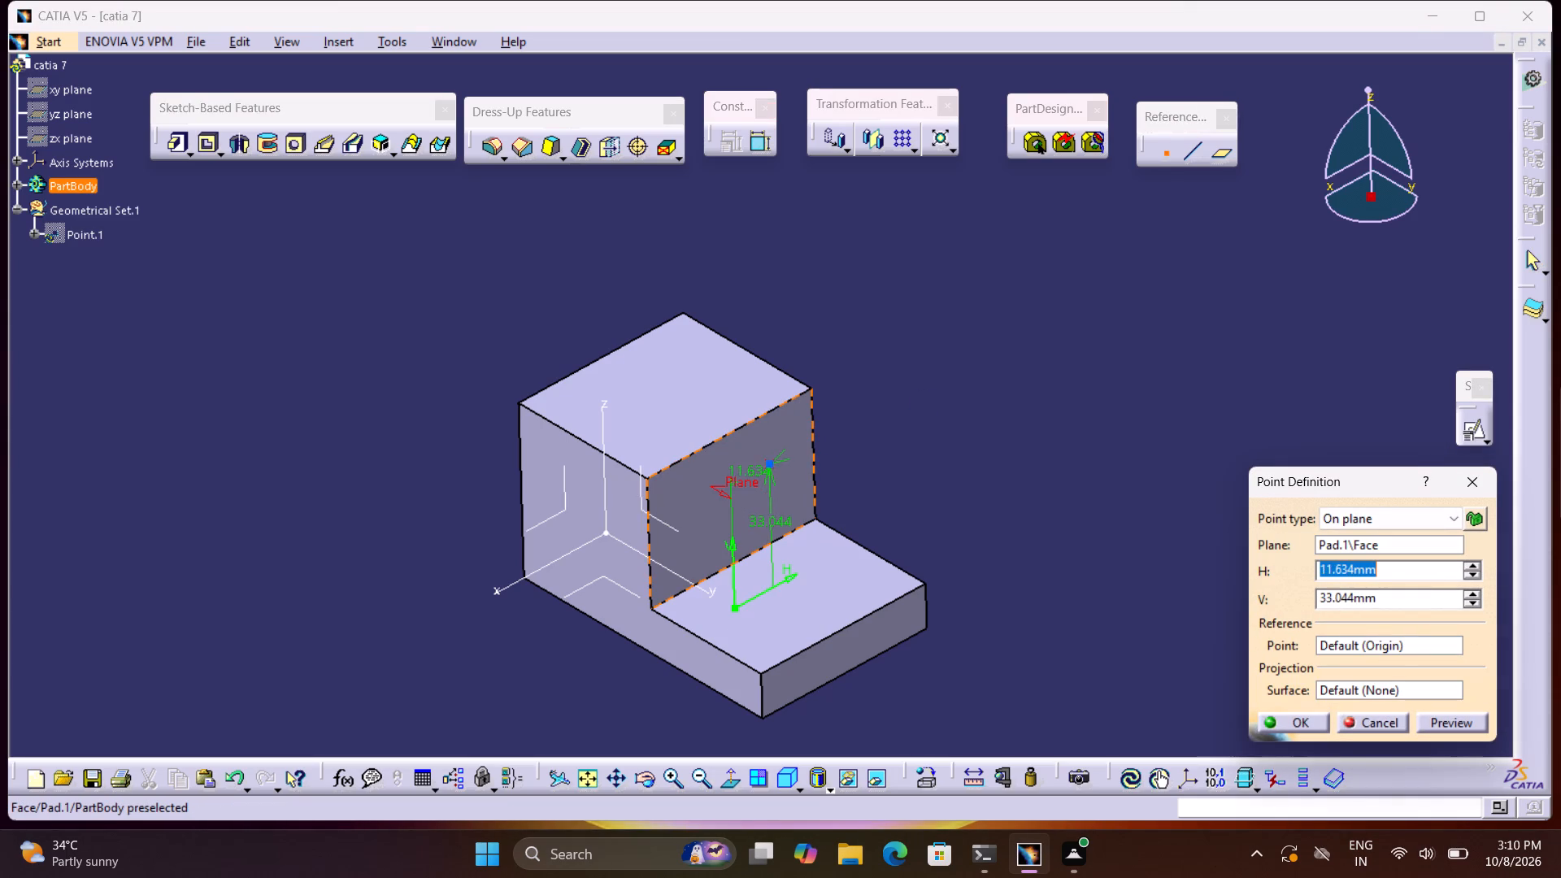
left_click(759, 428)
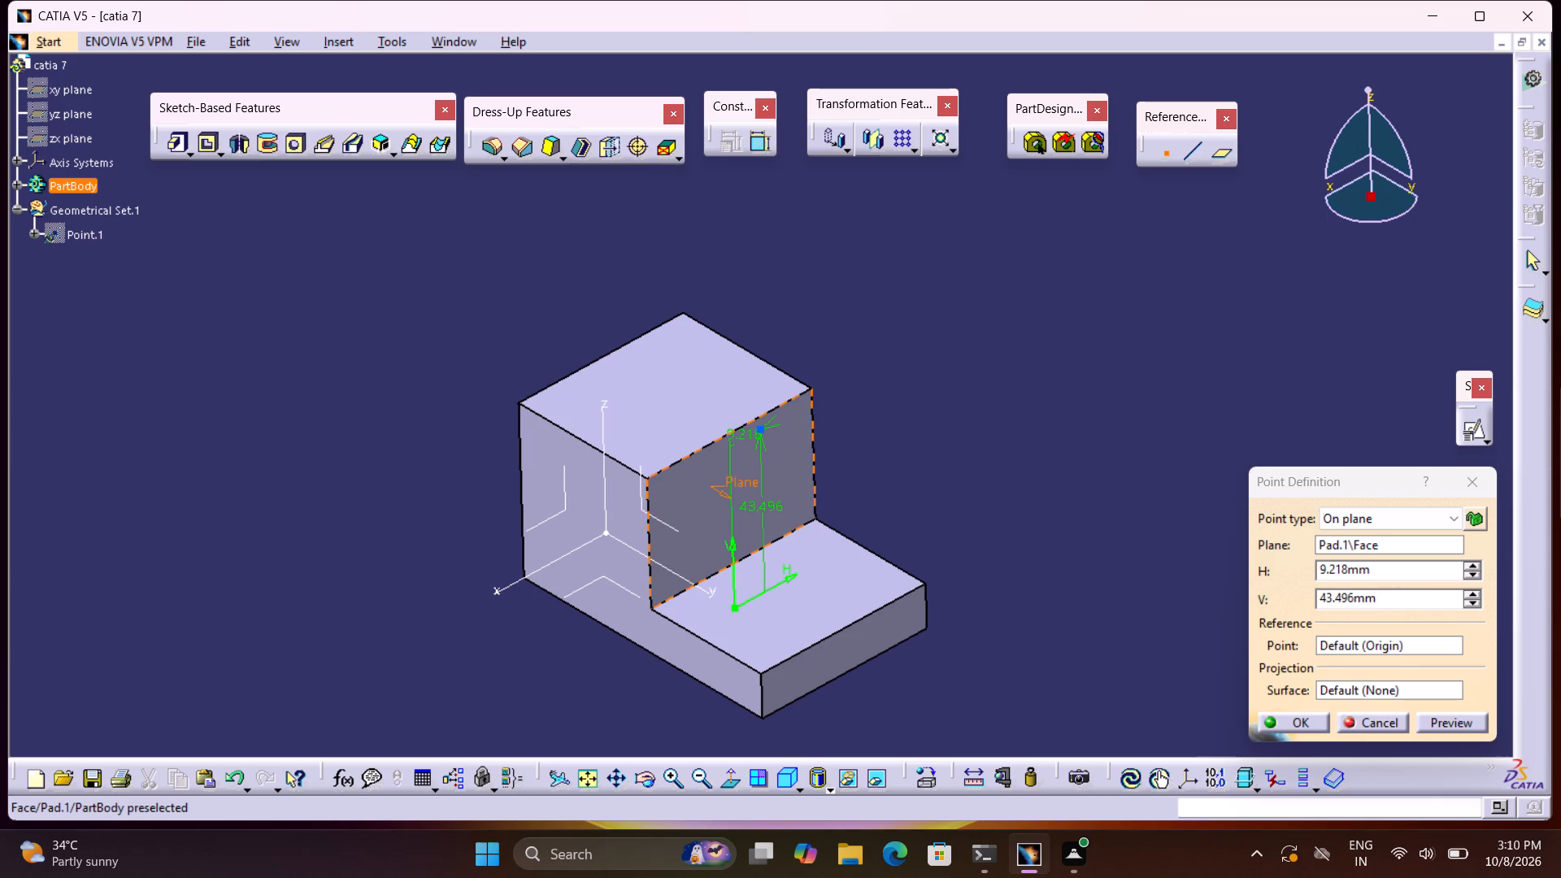
left_click(1289, 724)
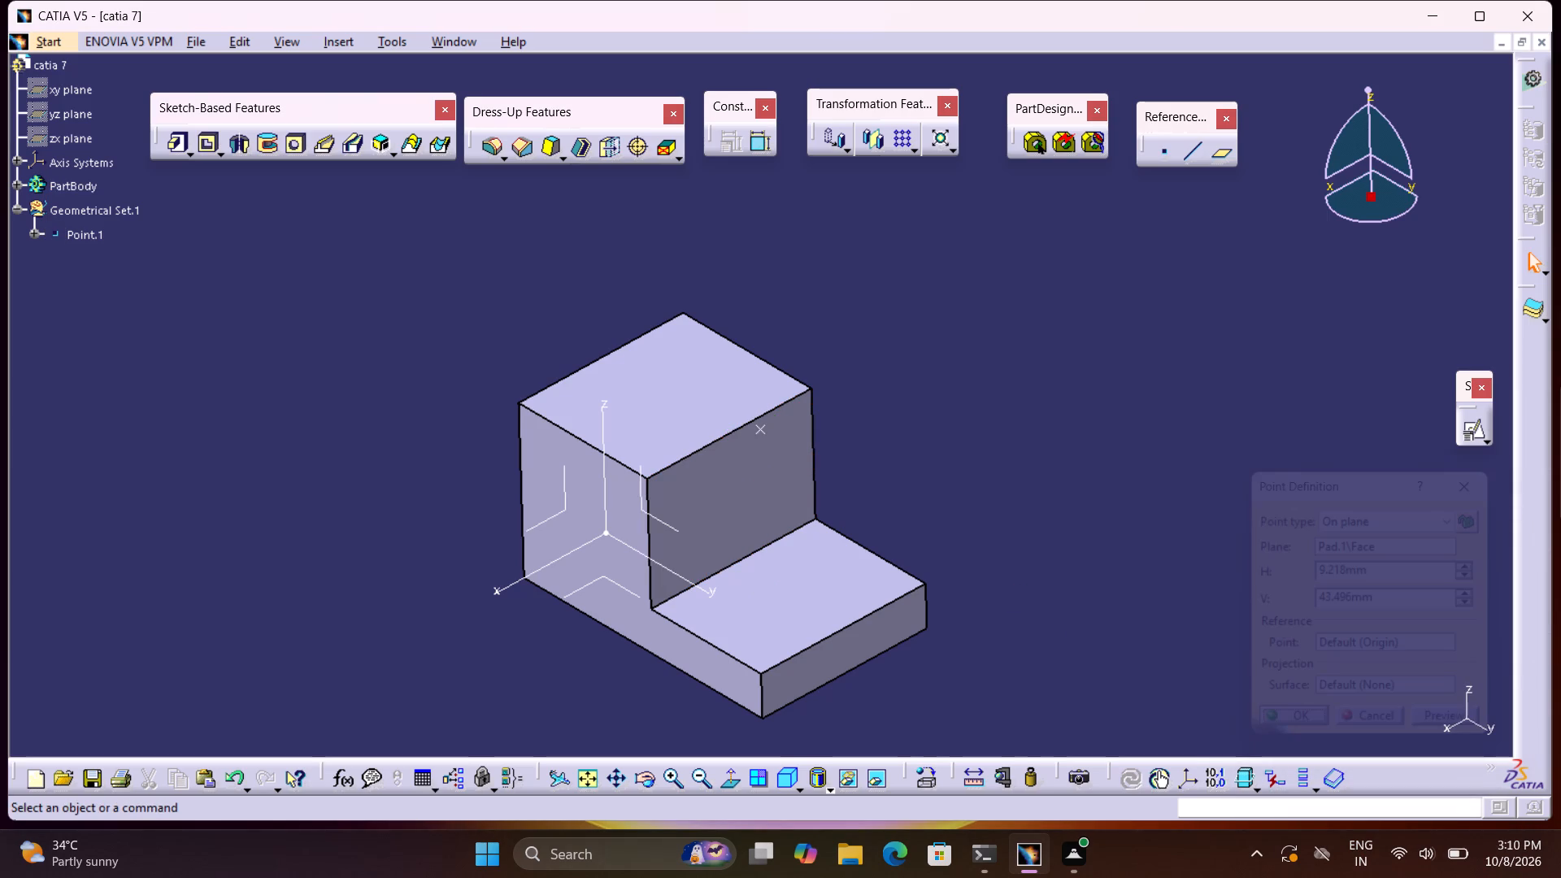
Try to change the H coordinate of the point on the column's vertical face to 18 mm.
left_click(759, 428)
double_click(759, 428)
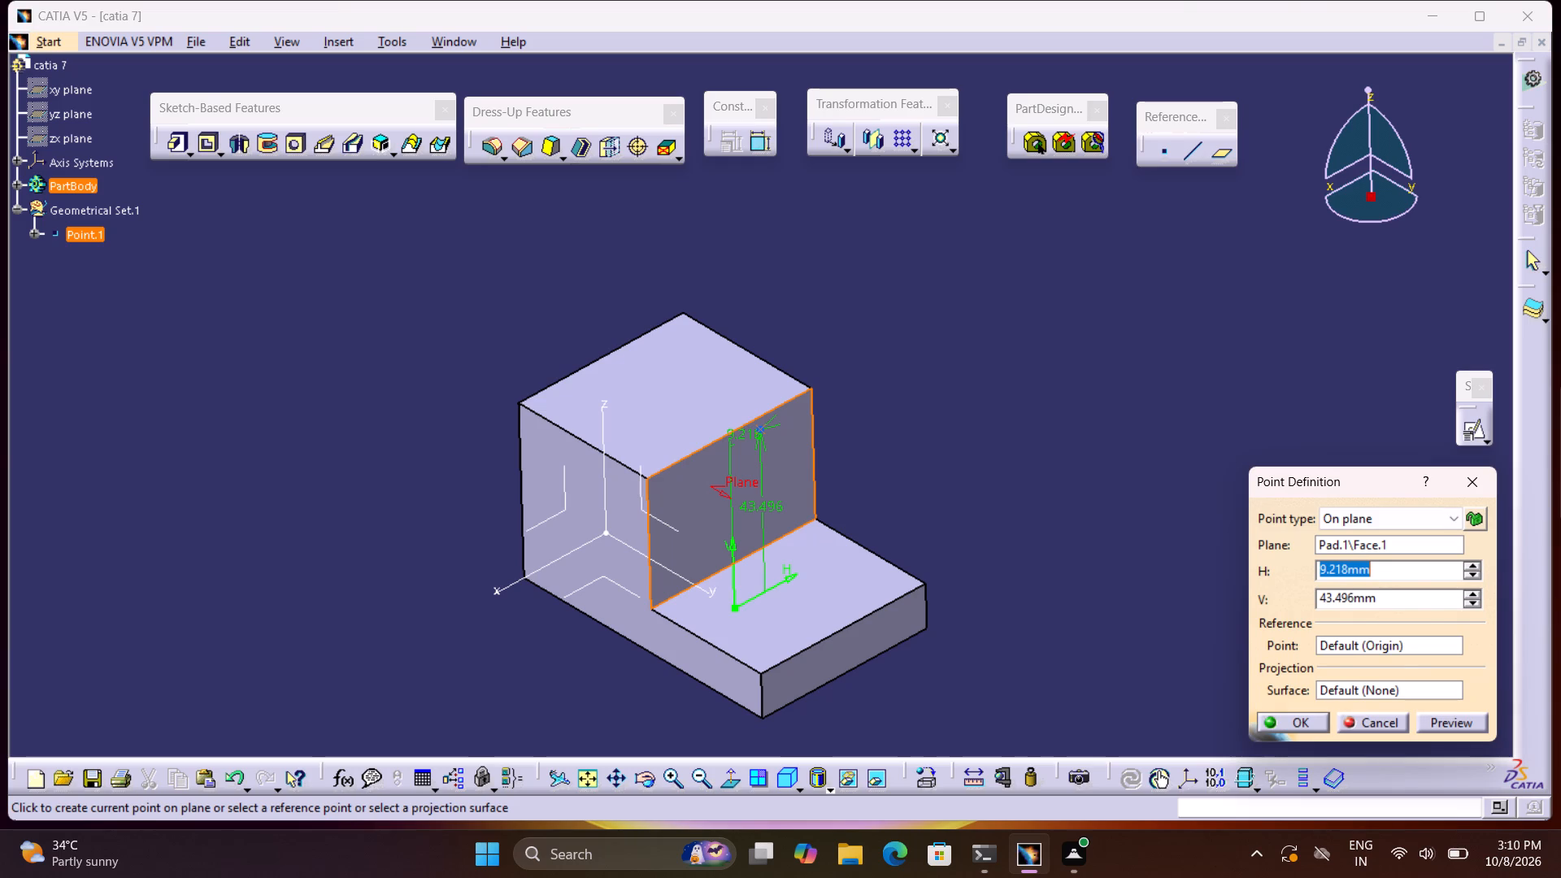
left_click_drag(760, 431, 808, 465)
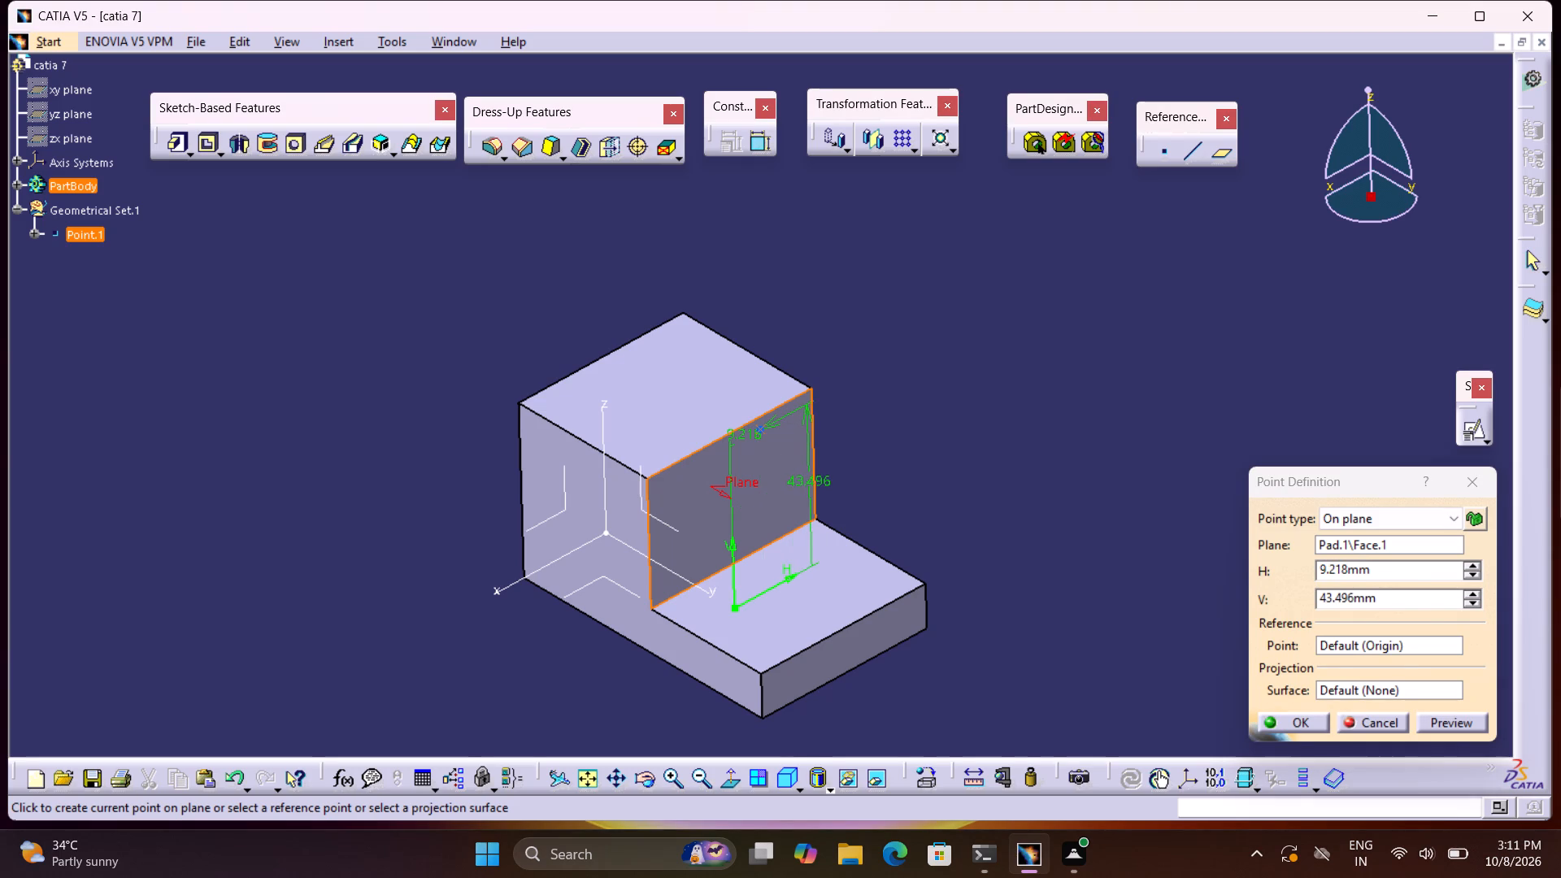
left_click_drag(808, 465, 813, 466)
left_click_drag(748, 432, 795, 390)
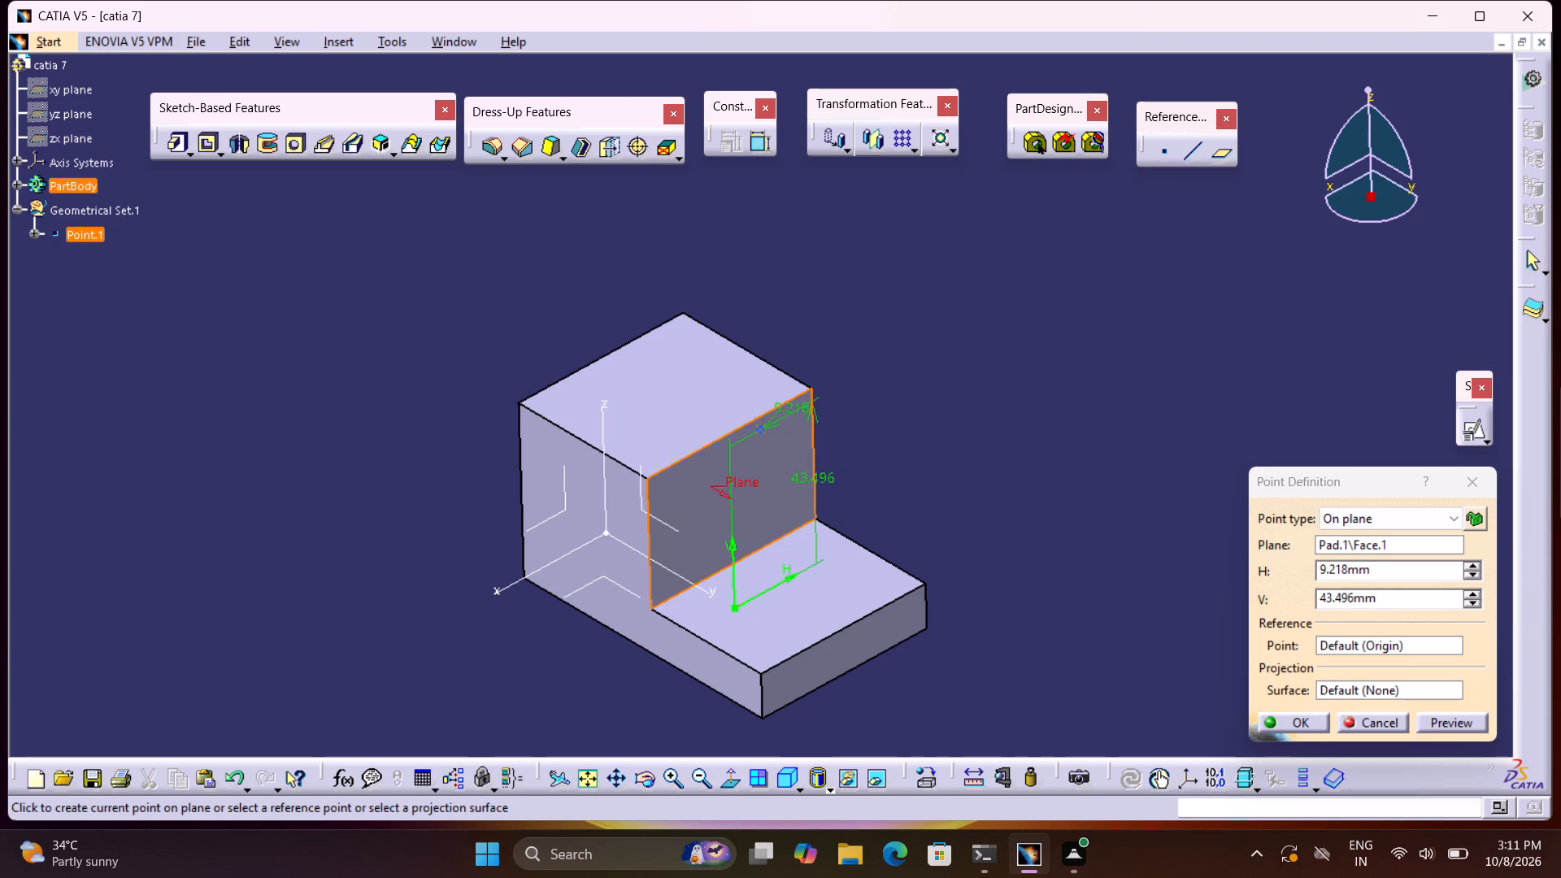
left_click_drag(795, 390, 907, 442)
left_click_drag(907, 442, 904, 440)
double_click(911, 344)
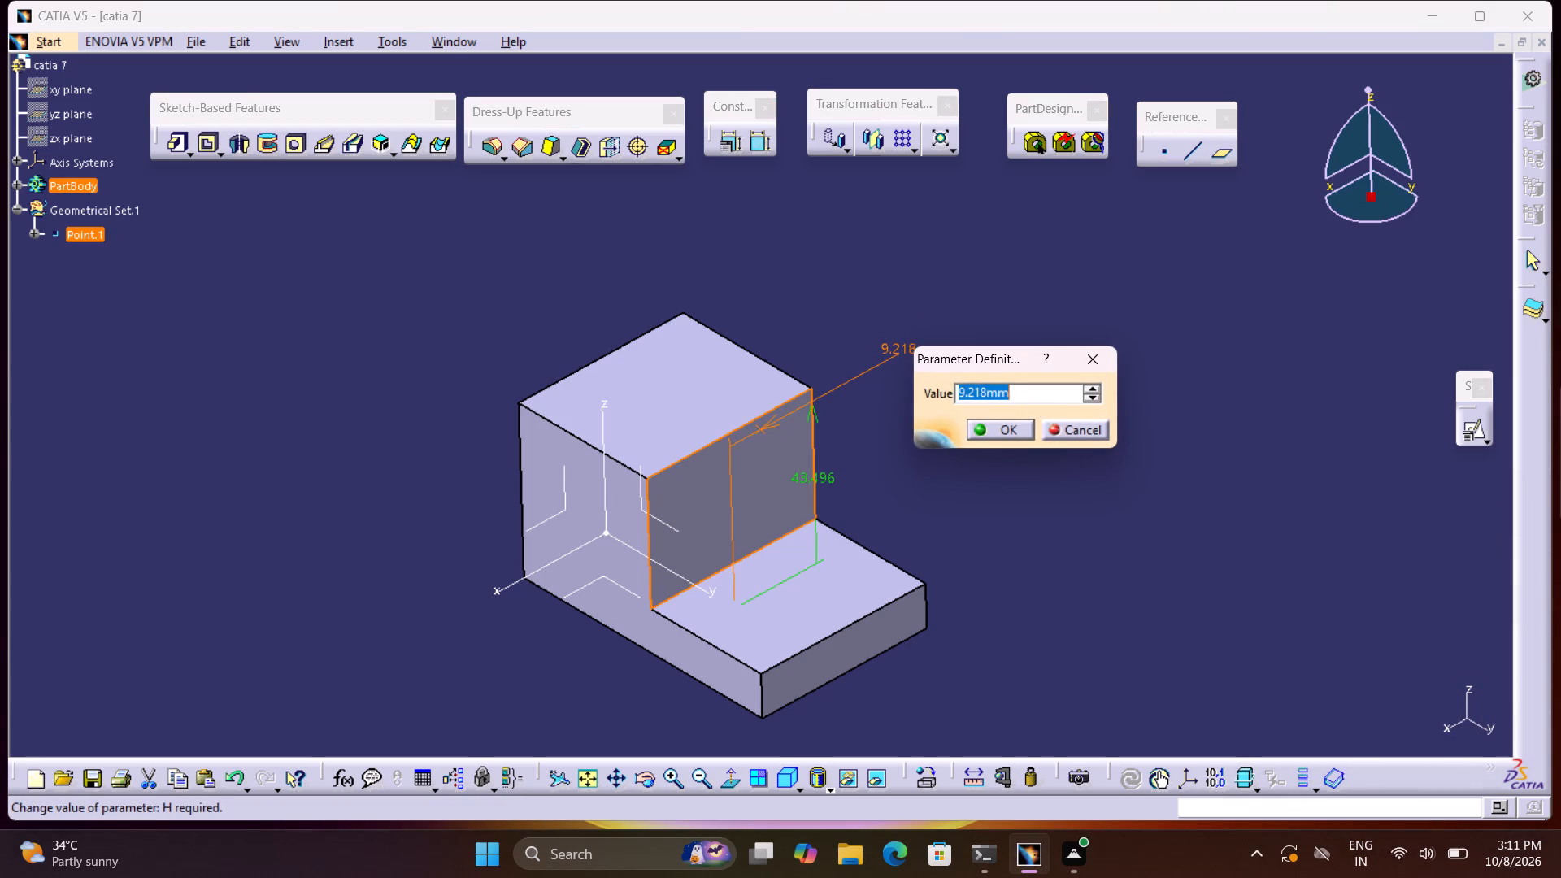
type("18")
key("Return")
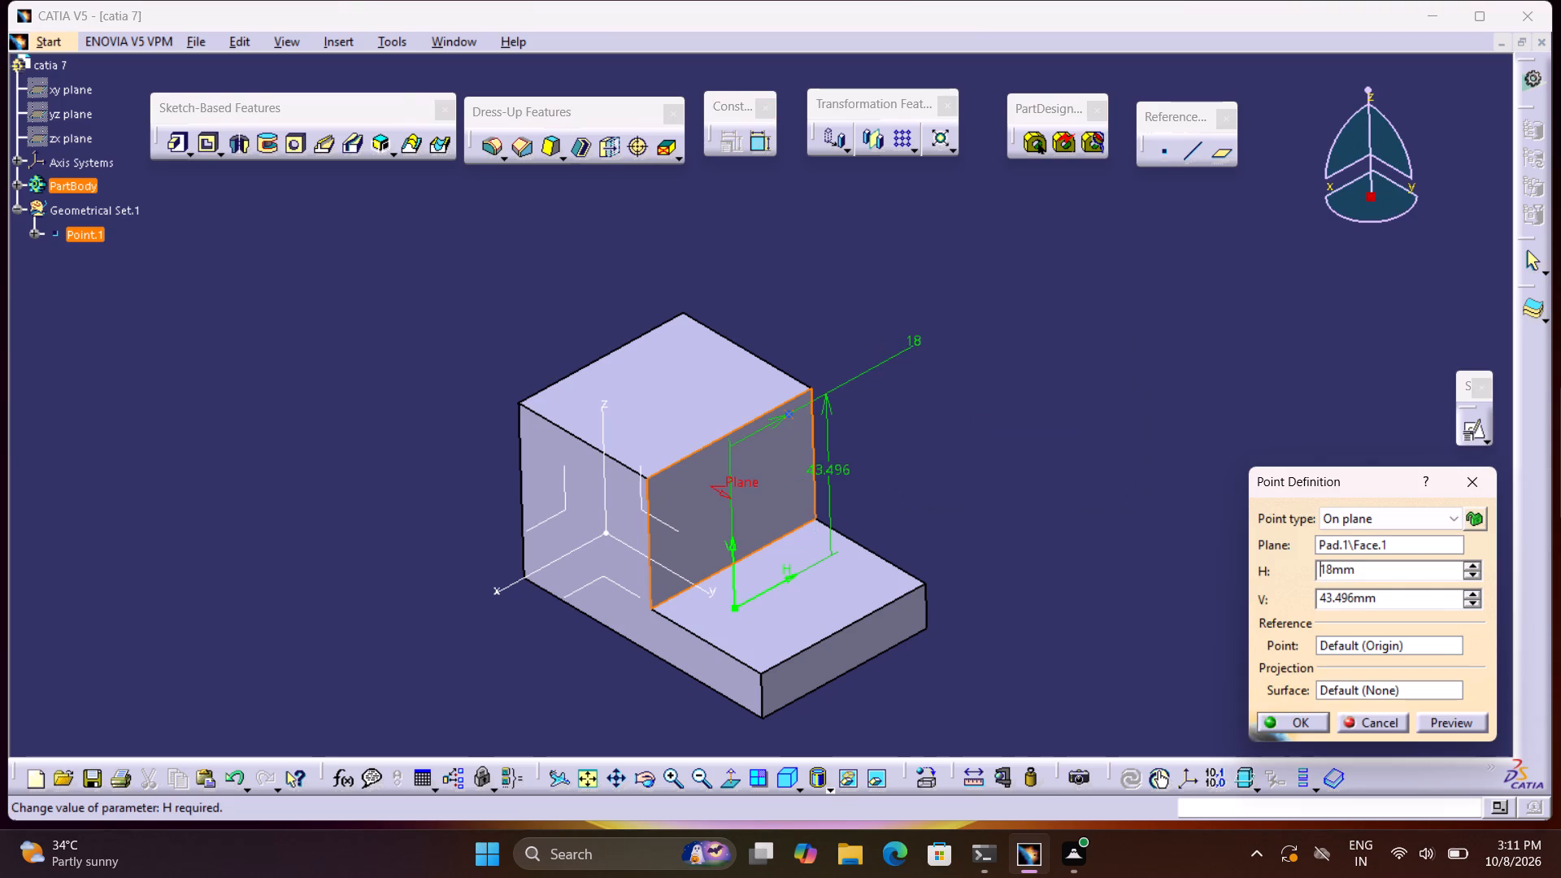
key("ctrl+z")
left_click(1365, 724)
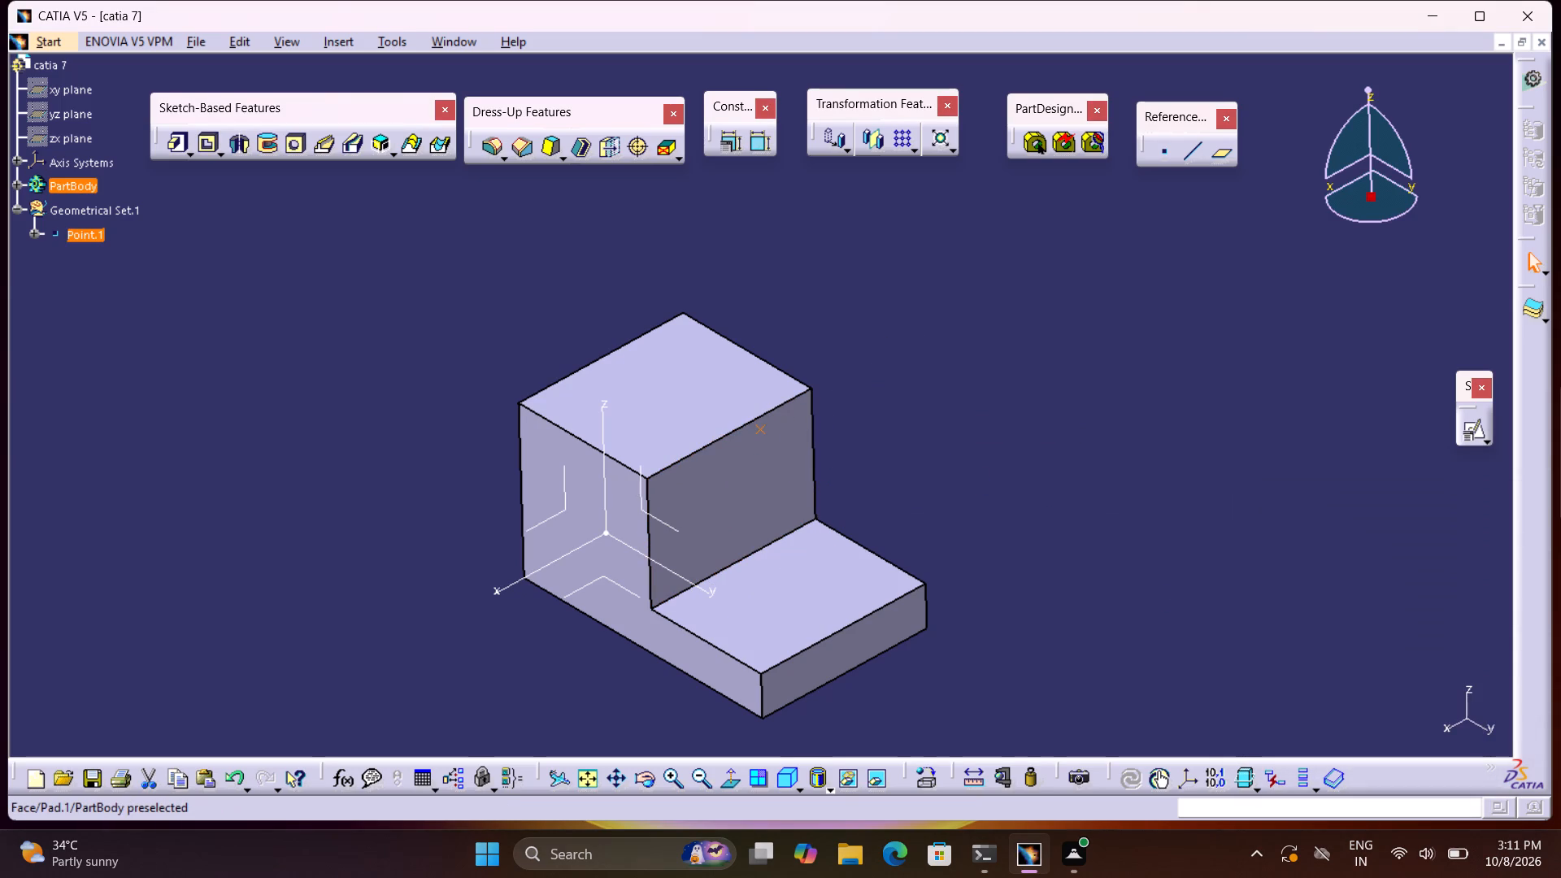
Delete the reference point on the column's vertical face.
key("Delete")
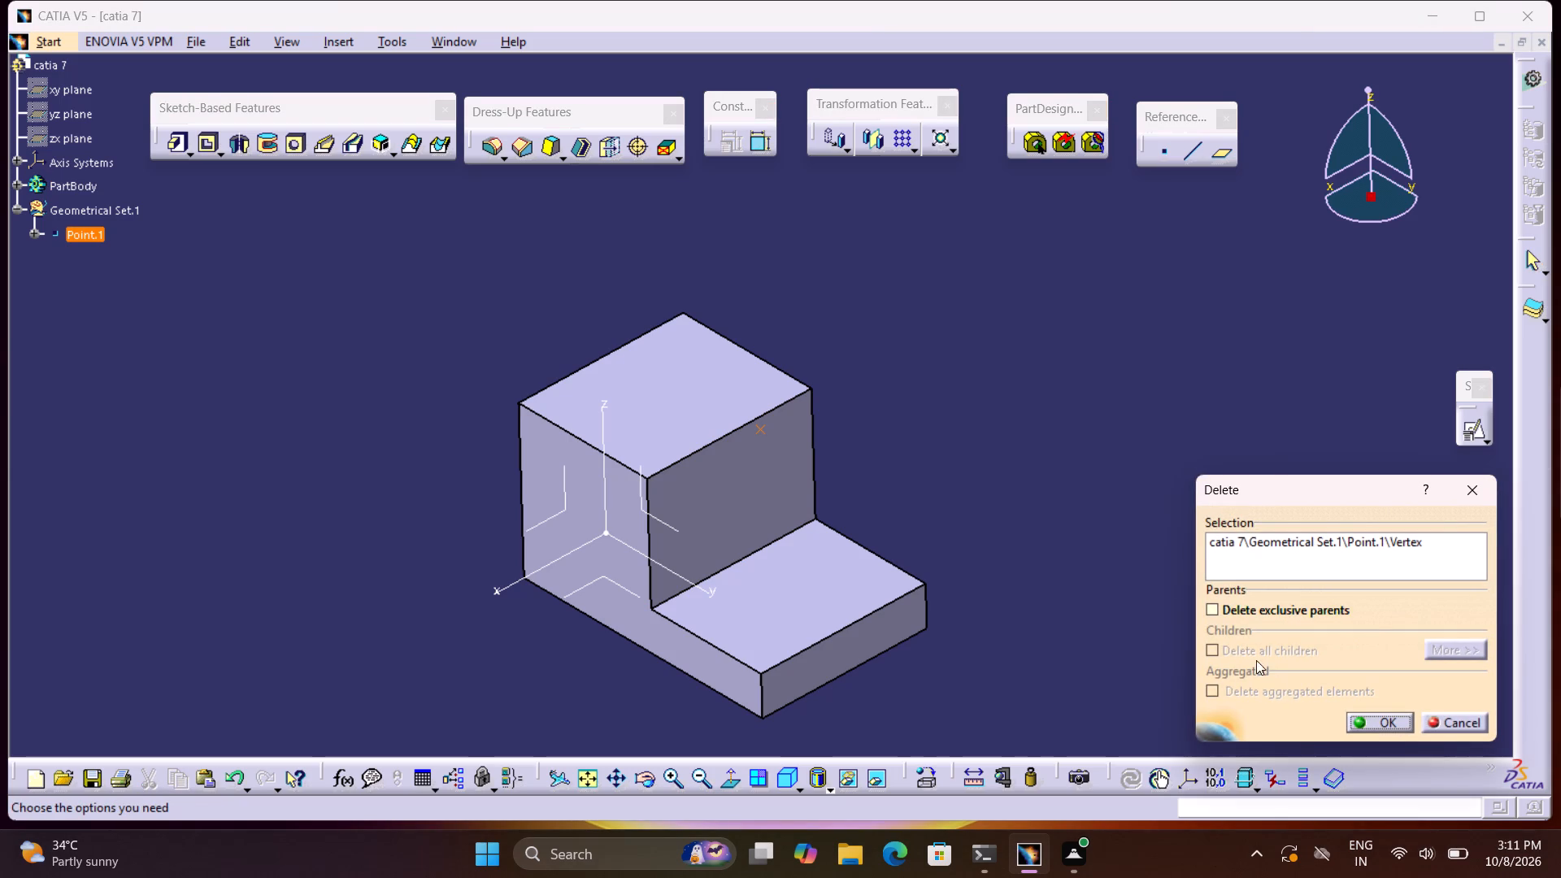
left_click(1366, 728)
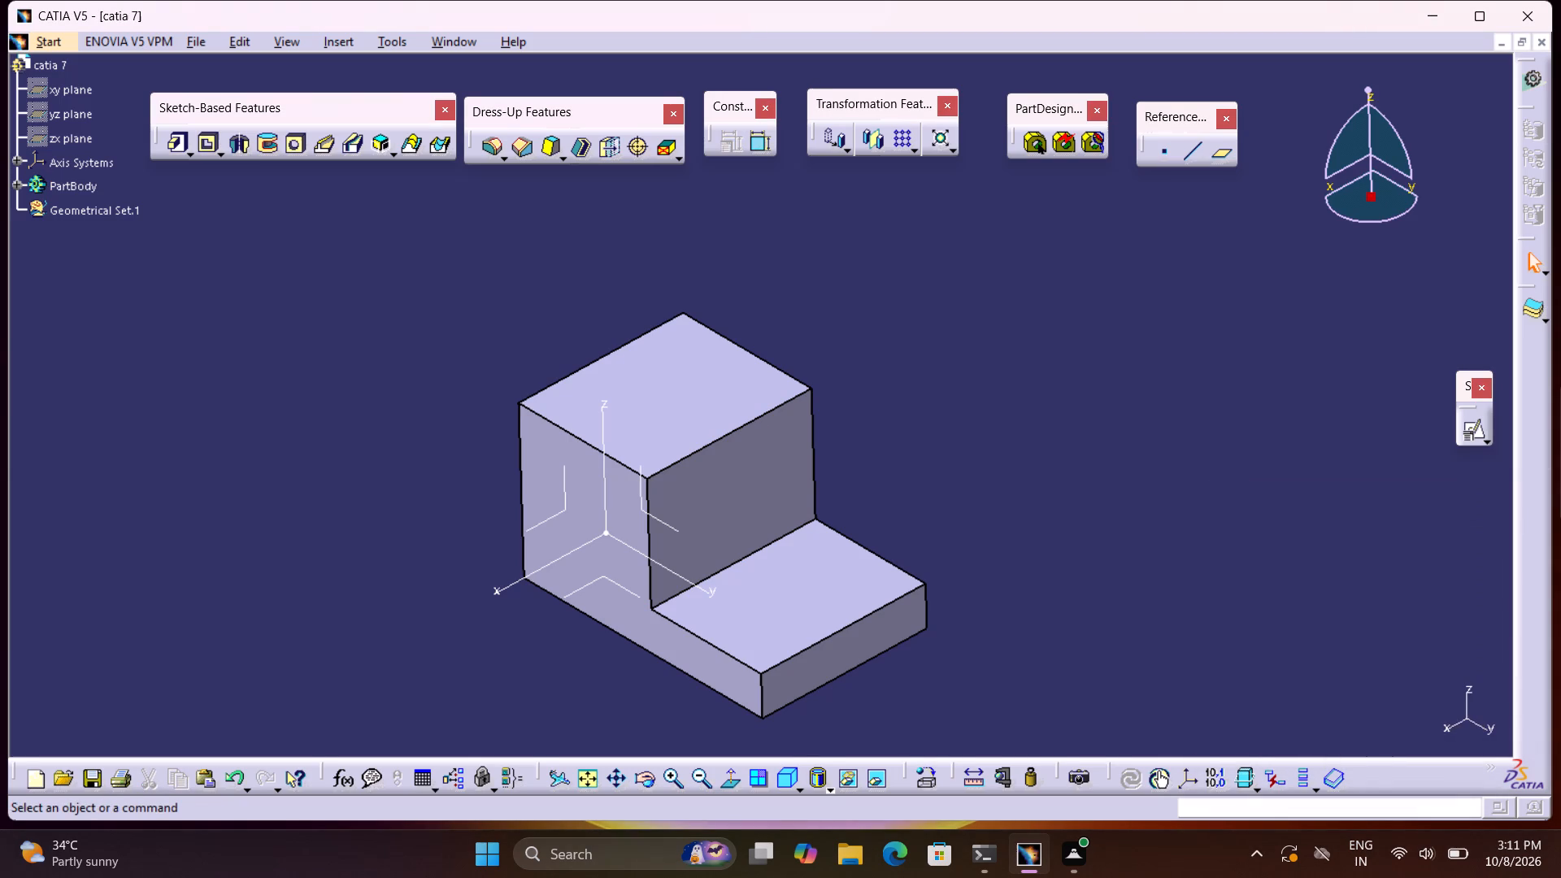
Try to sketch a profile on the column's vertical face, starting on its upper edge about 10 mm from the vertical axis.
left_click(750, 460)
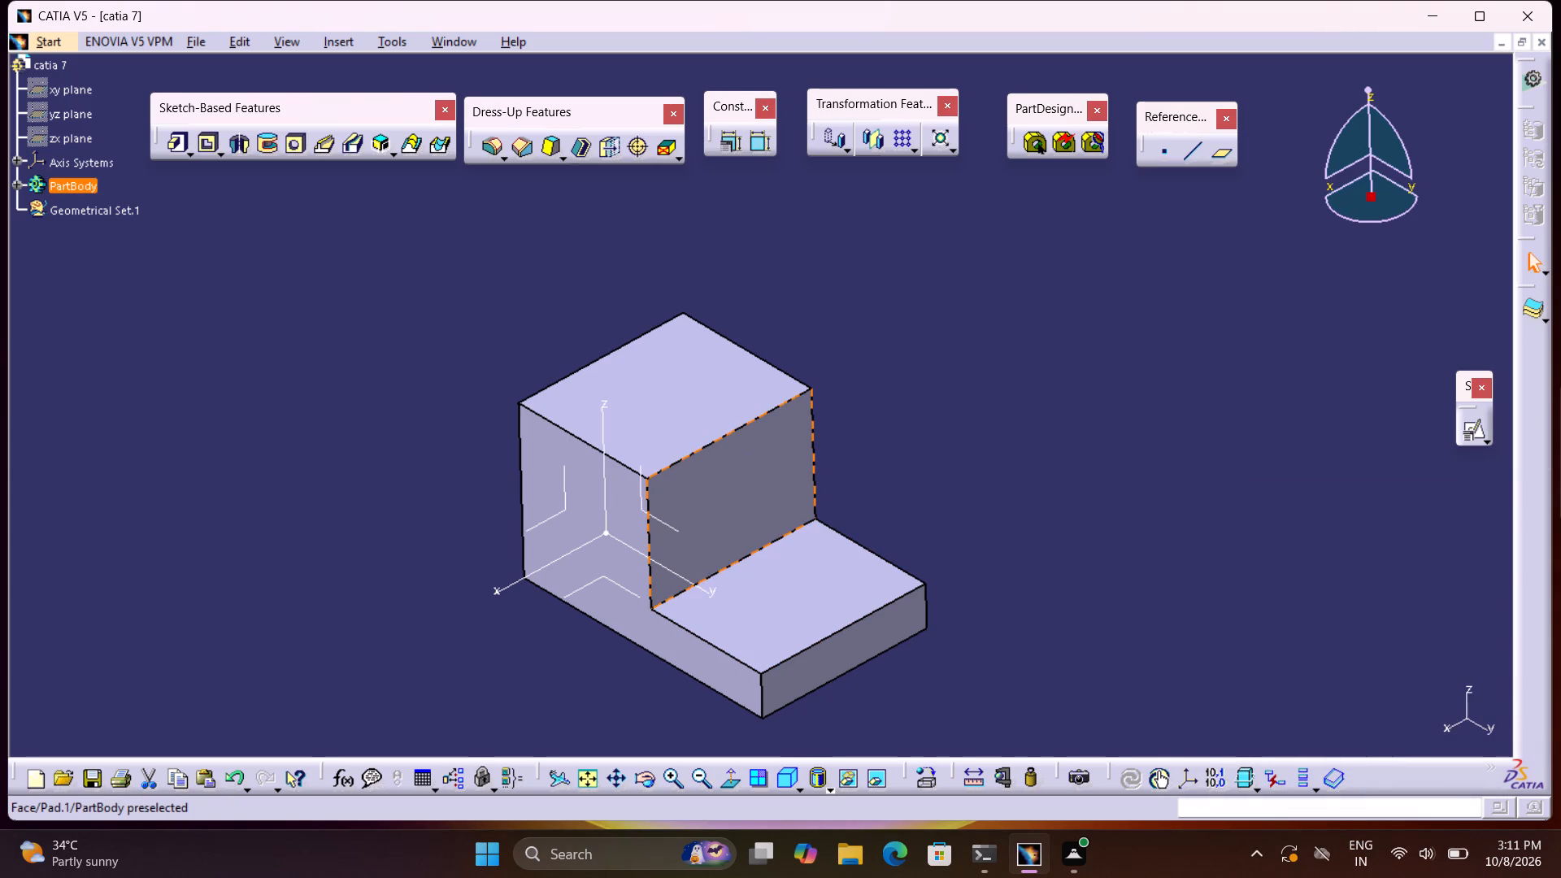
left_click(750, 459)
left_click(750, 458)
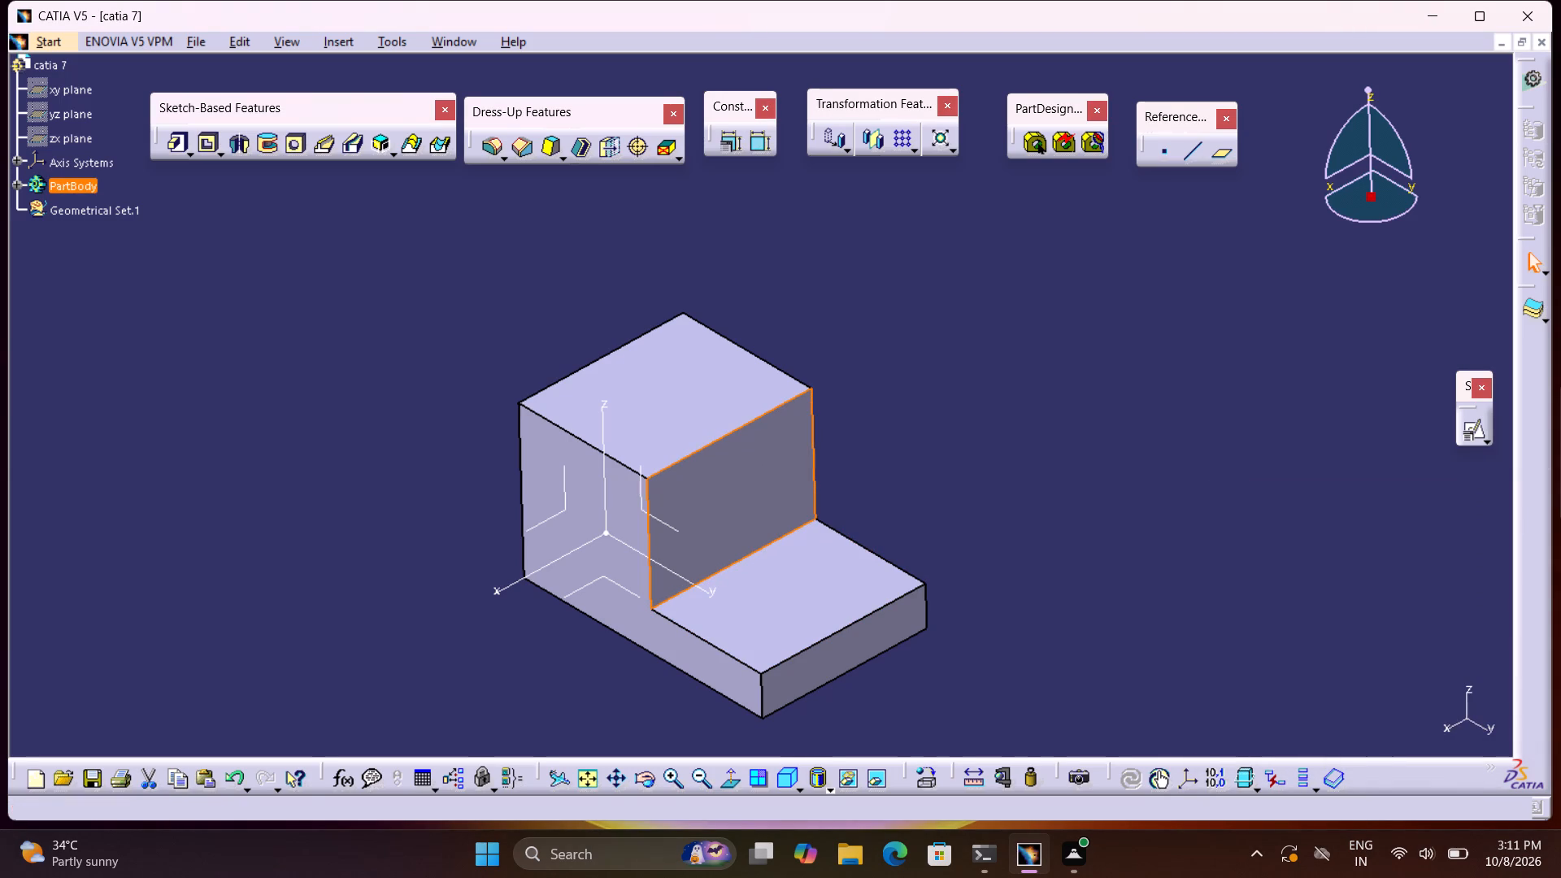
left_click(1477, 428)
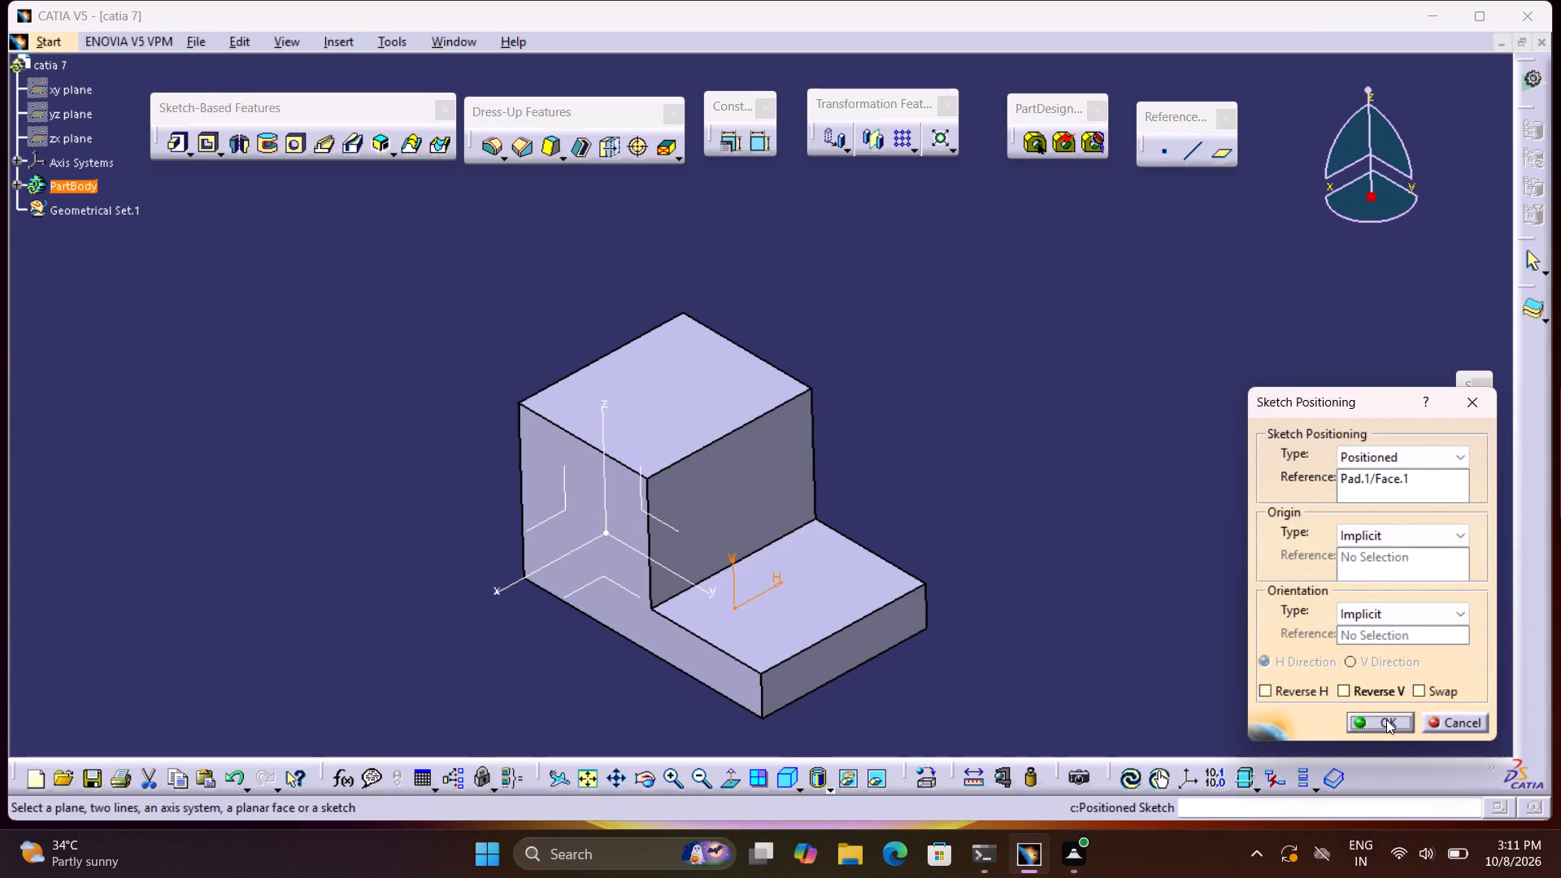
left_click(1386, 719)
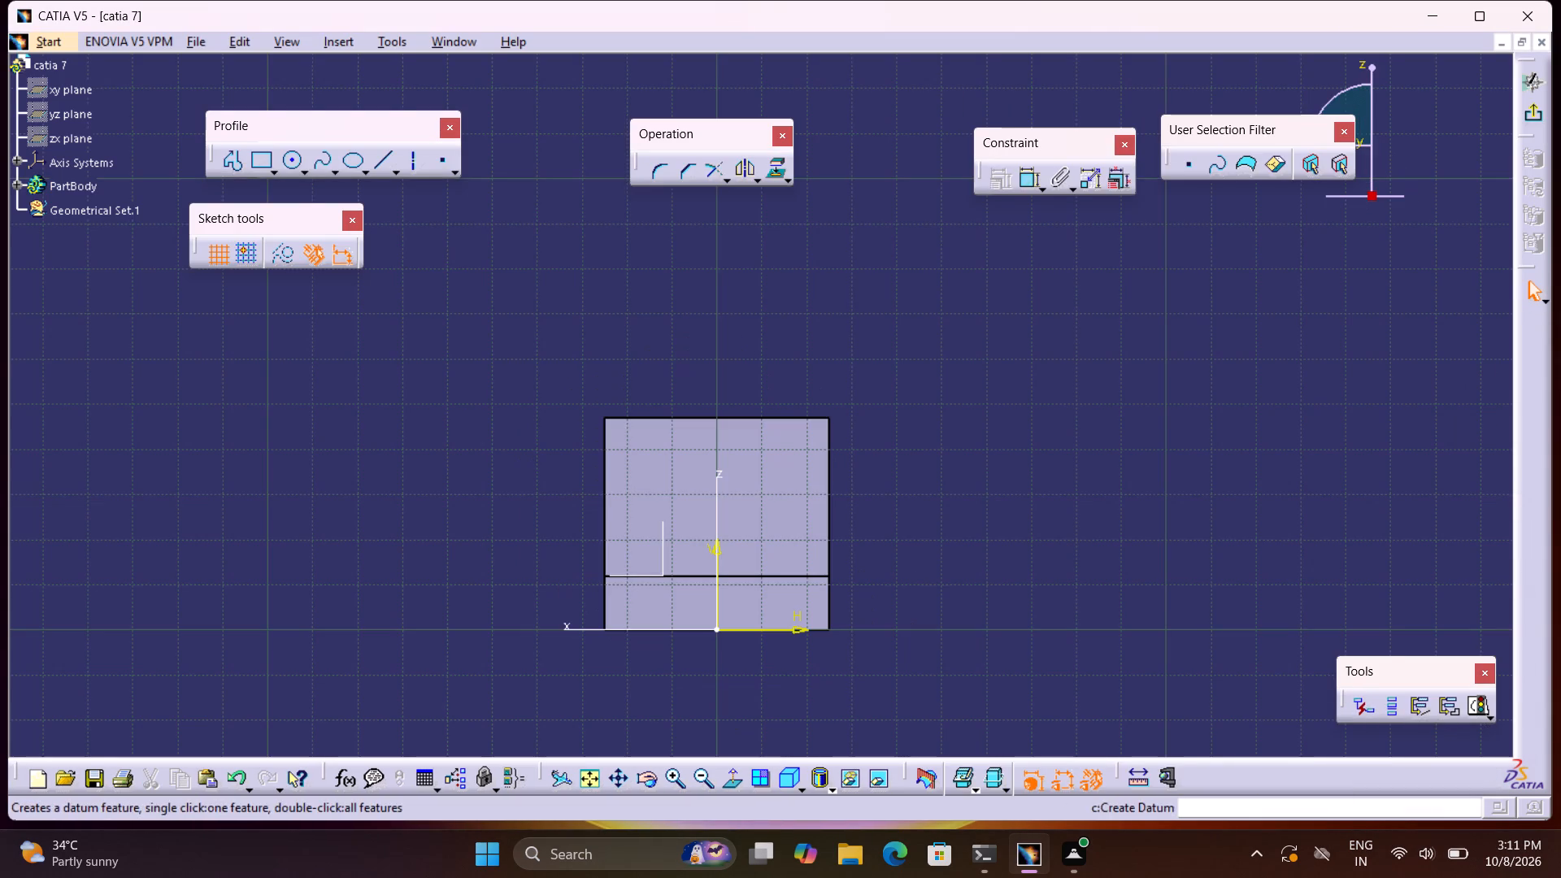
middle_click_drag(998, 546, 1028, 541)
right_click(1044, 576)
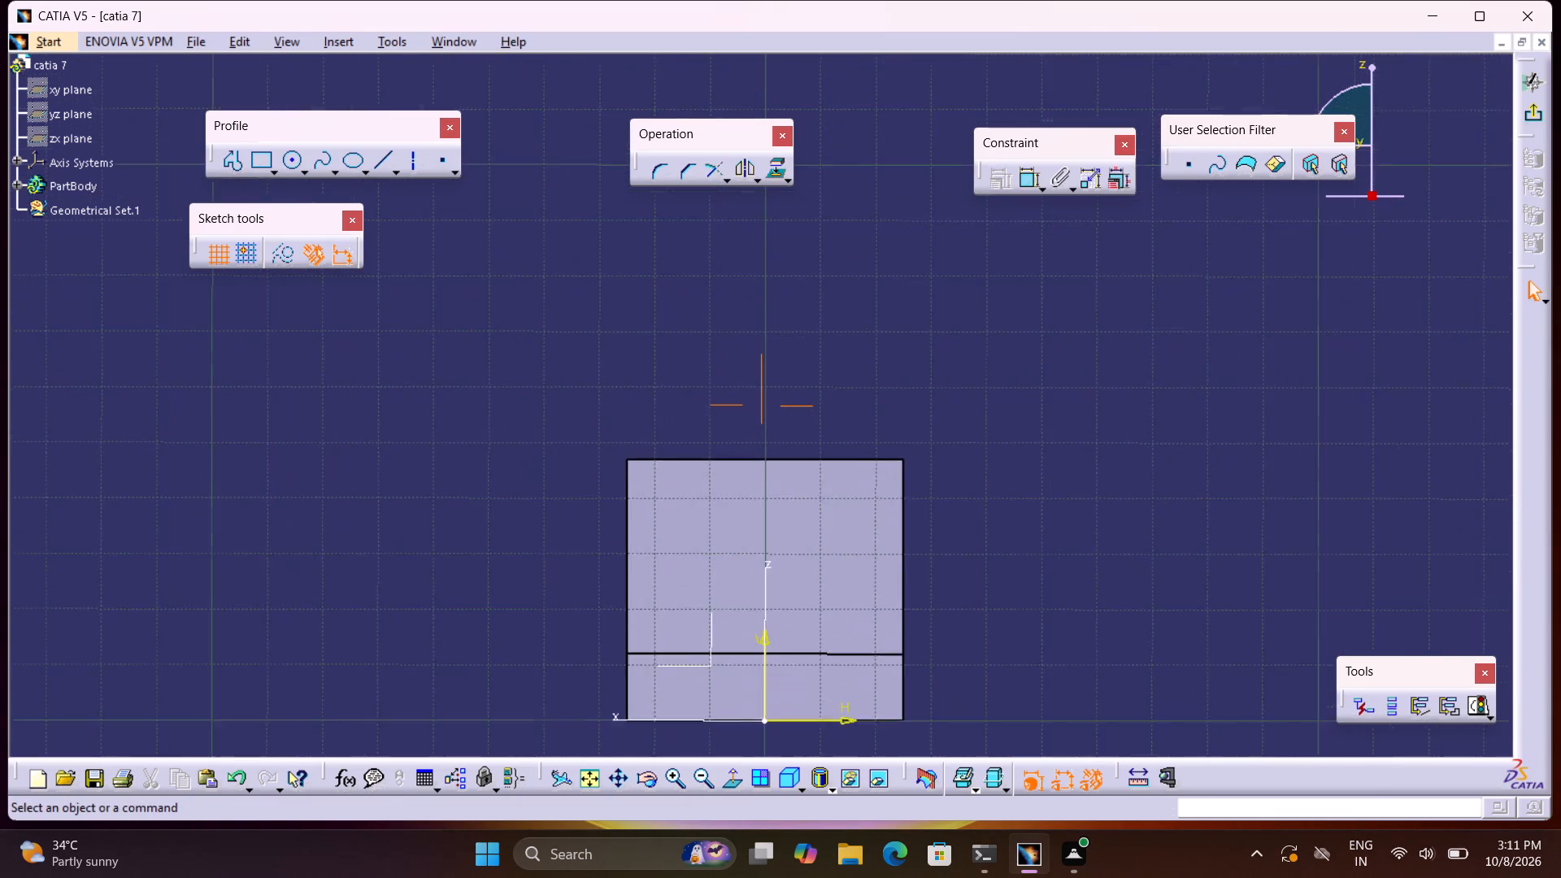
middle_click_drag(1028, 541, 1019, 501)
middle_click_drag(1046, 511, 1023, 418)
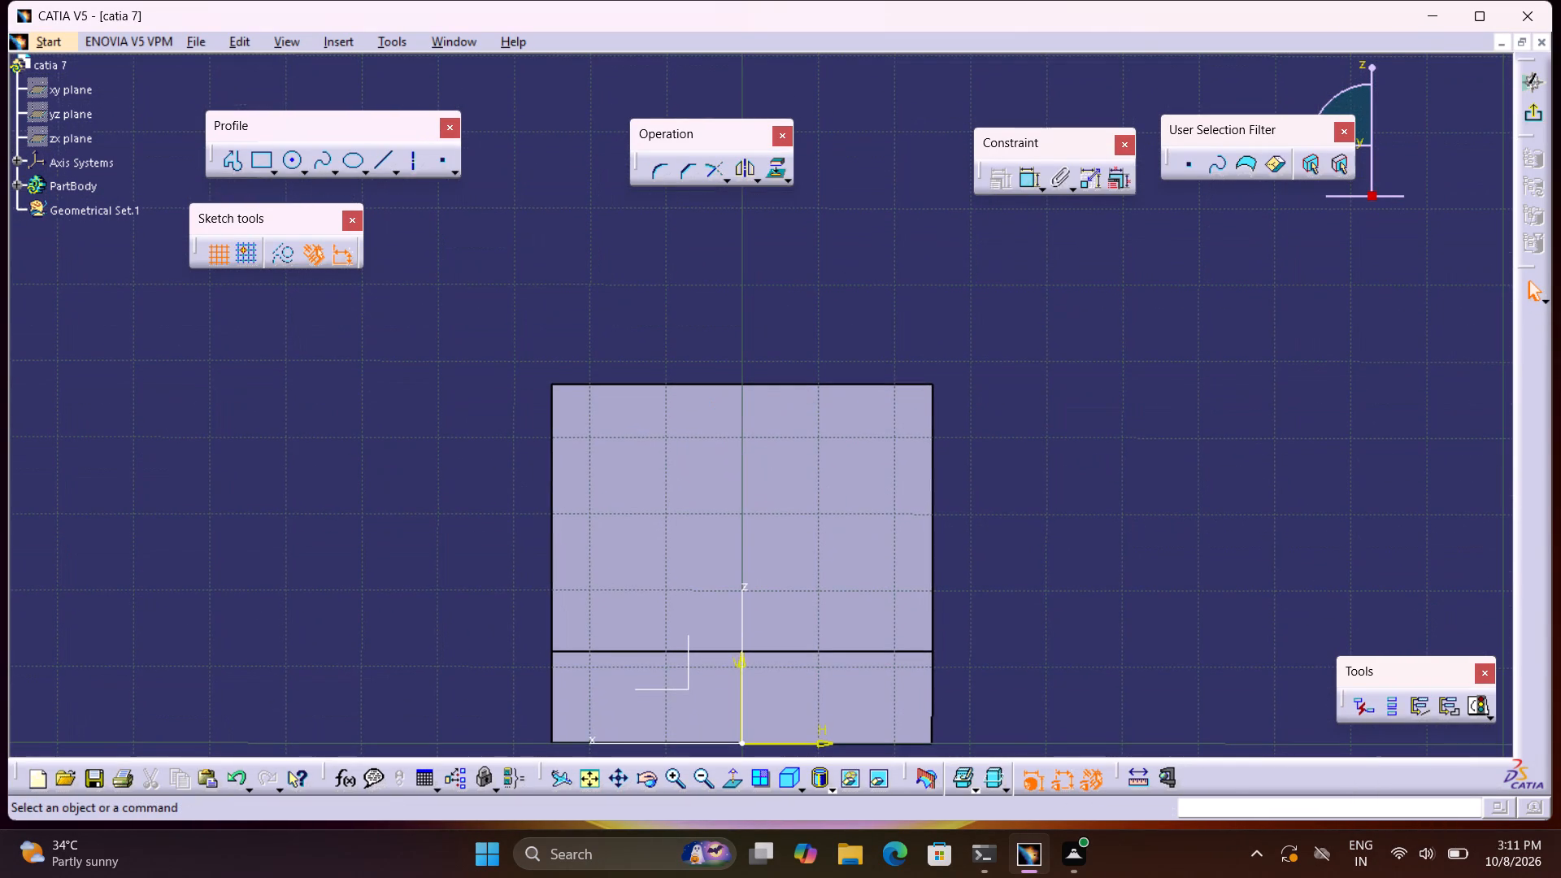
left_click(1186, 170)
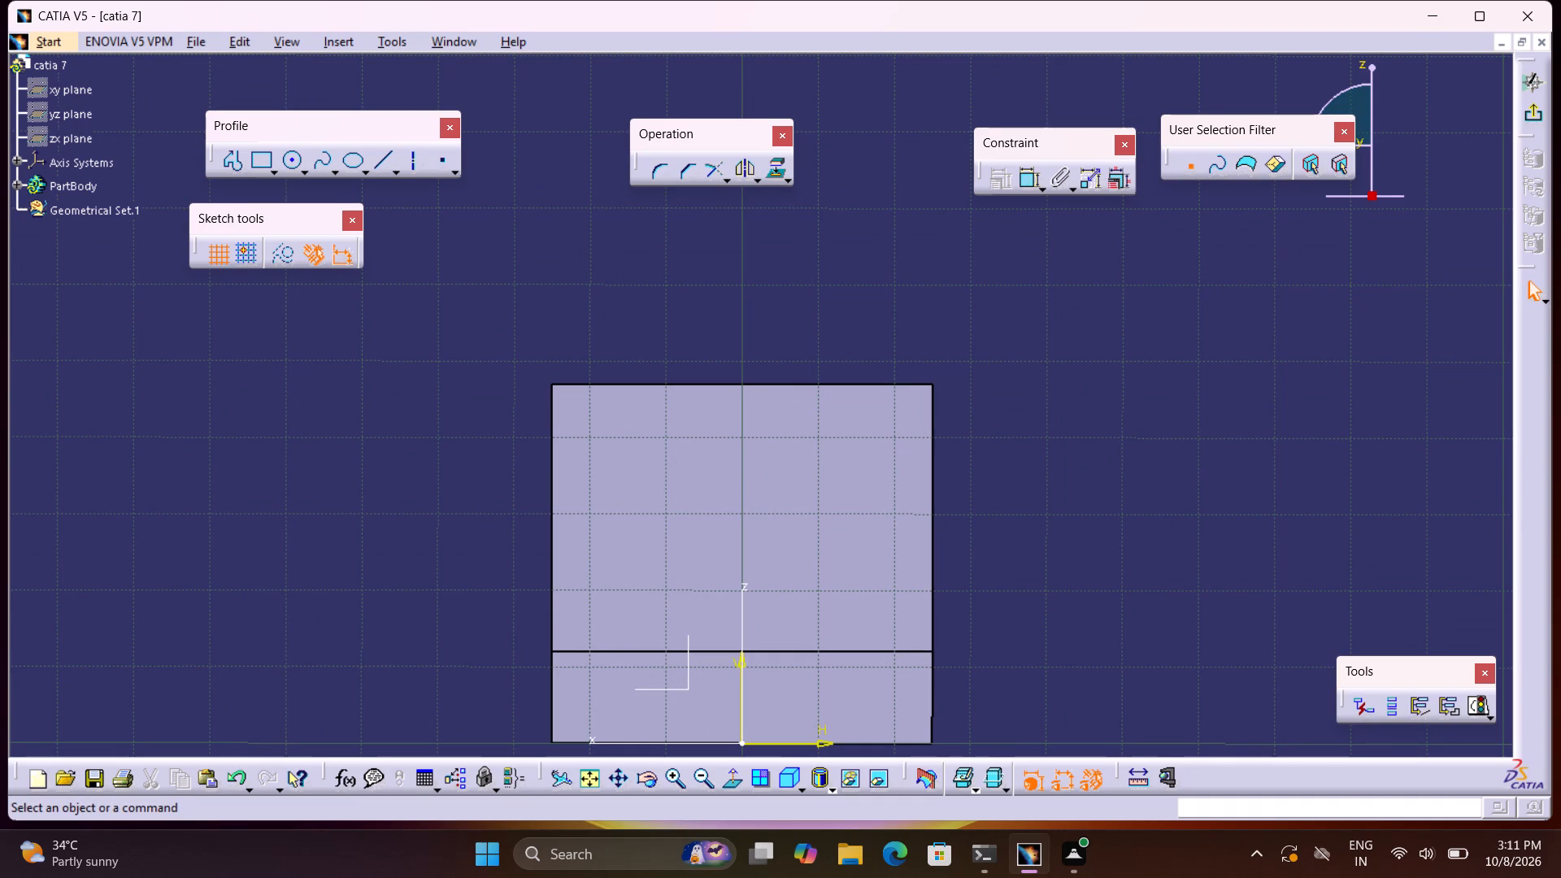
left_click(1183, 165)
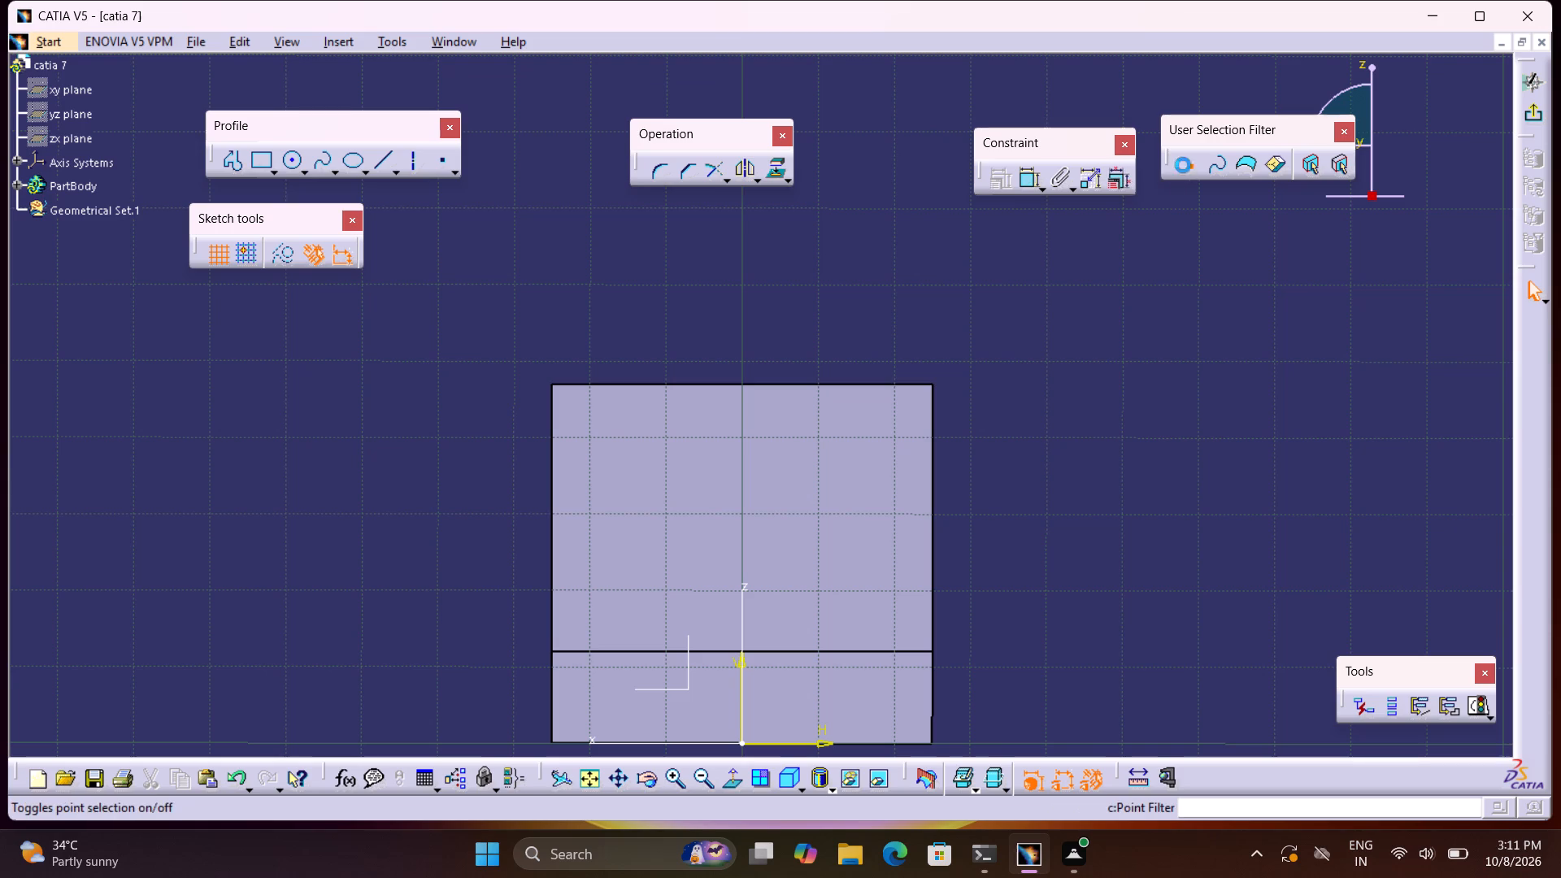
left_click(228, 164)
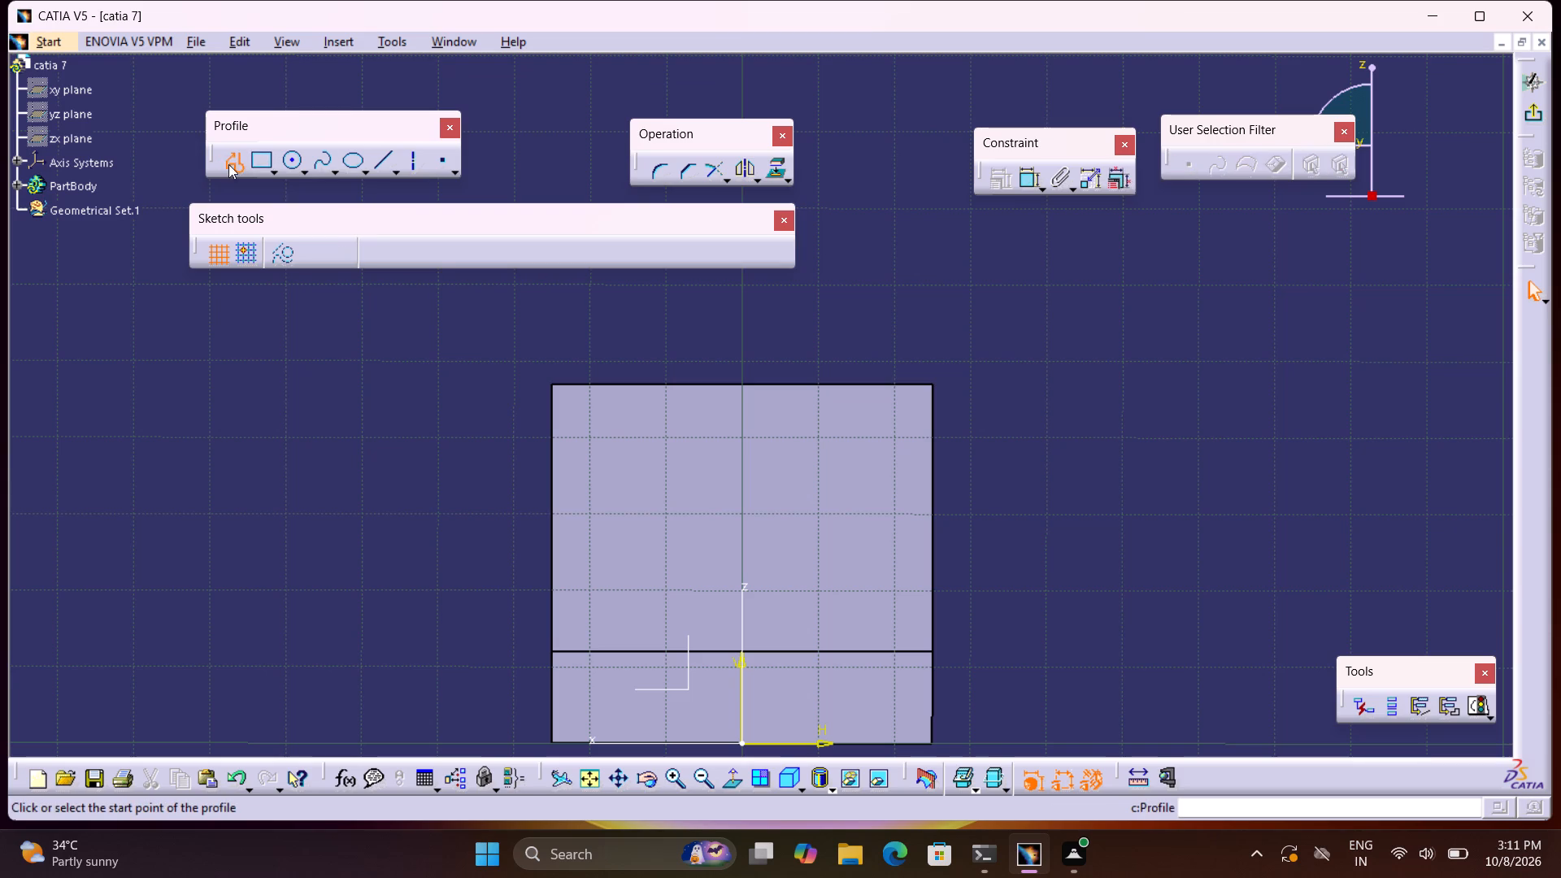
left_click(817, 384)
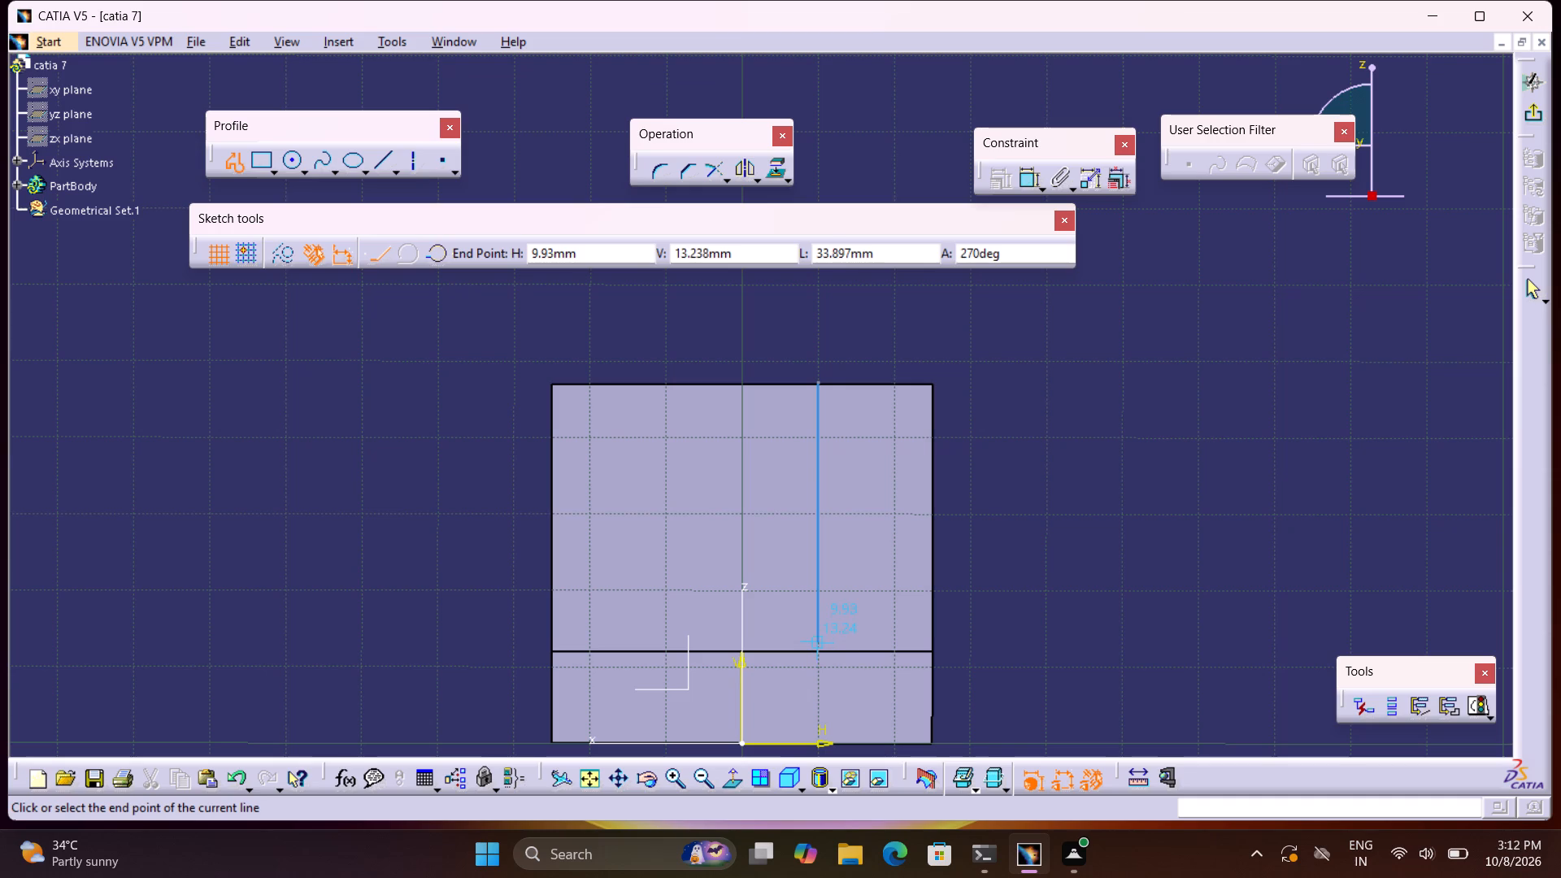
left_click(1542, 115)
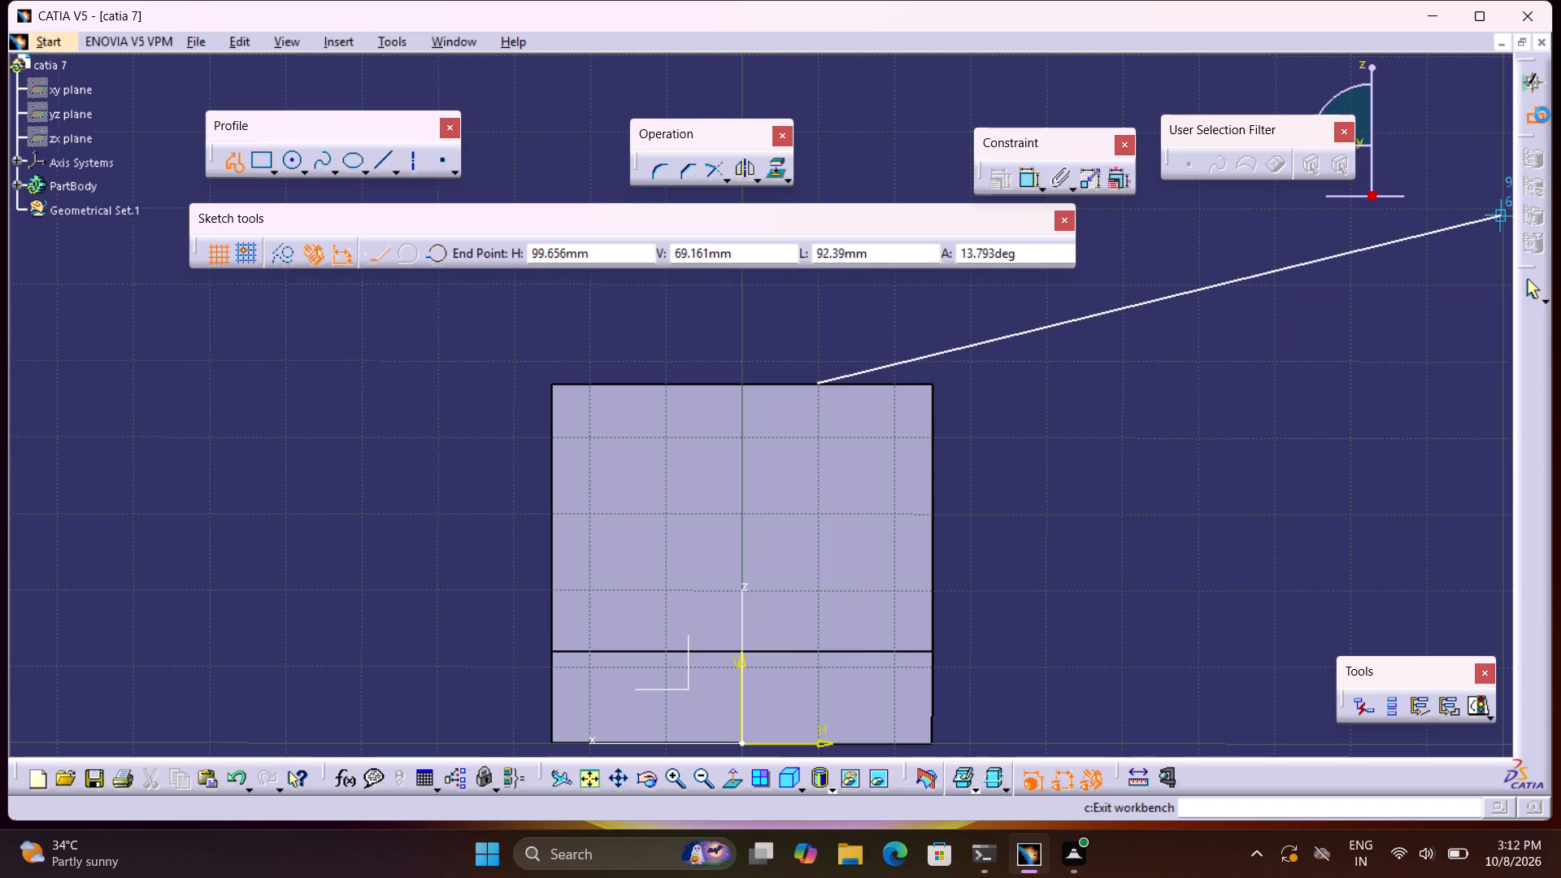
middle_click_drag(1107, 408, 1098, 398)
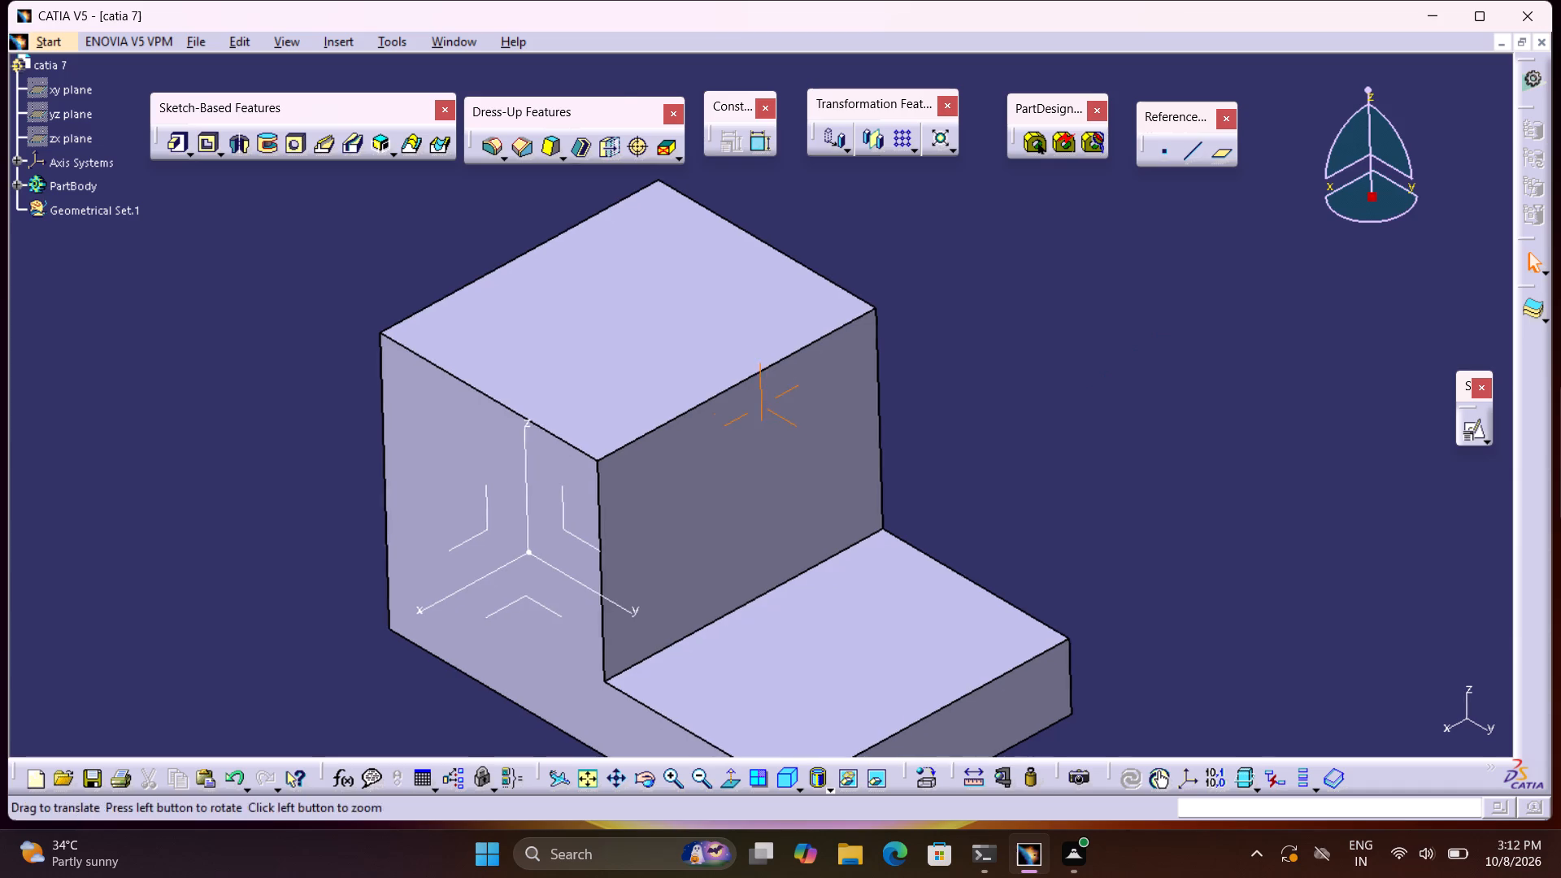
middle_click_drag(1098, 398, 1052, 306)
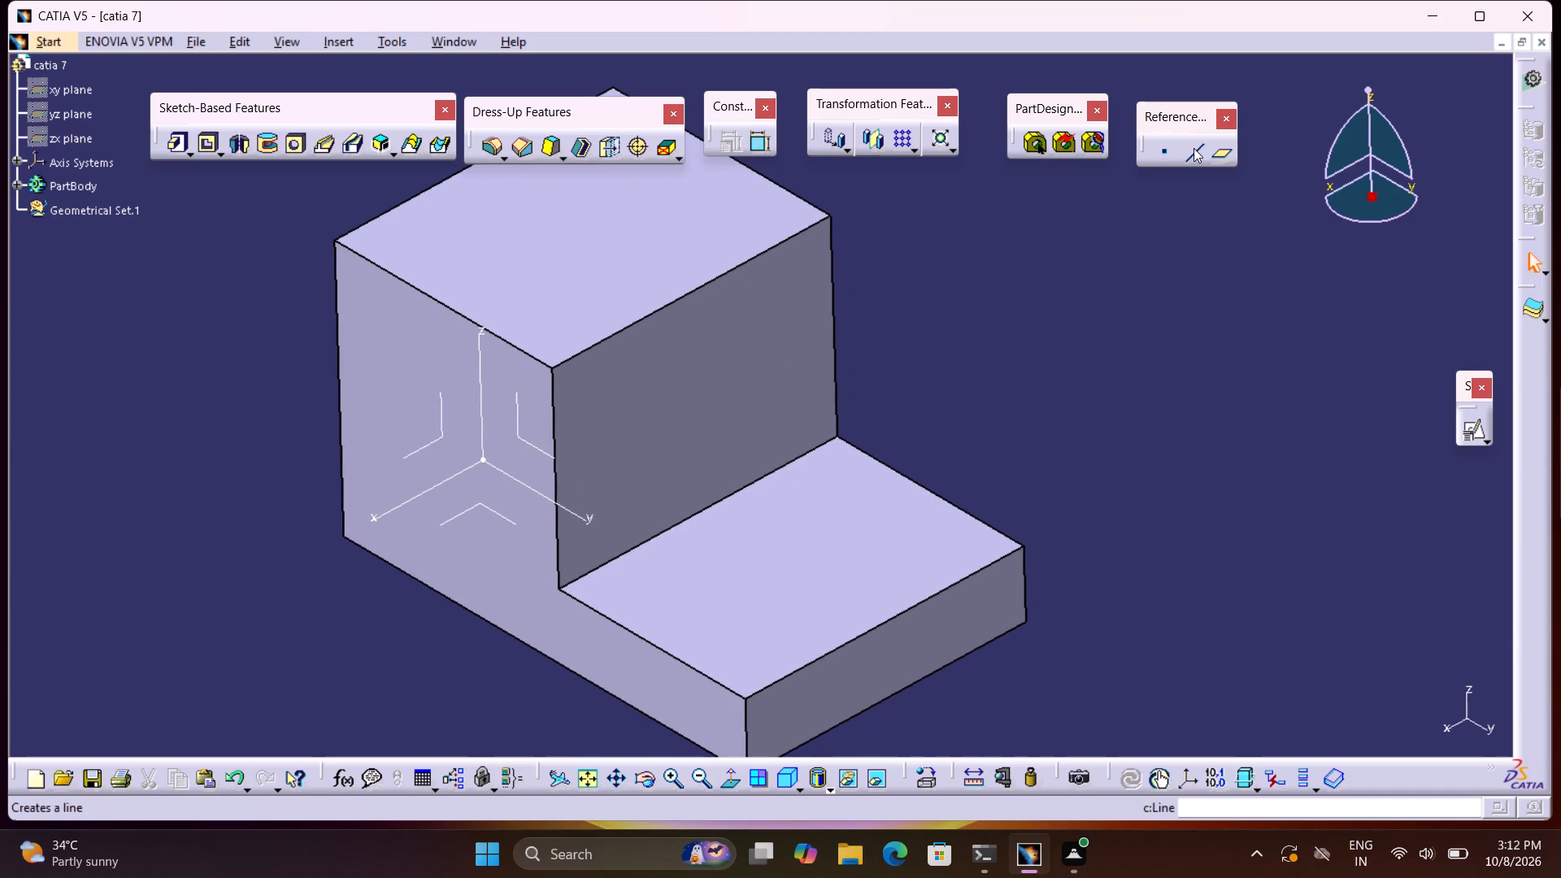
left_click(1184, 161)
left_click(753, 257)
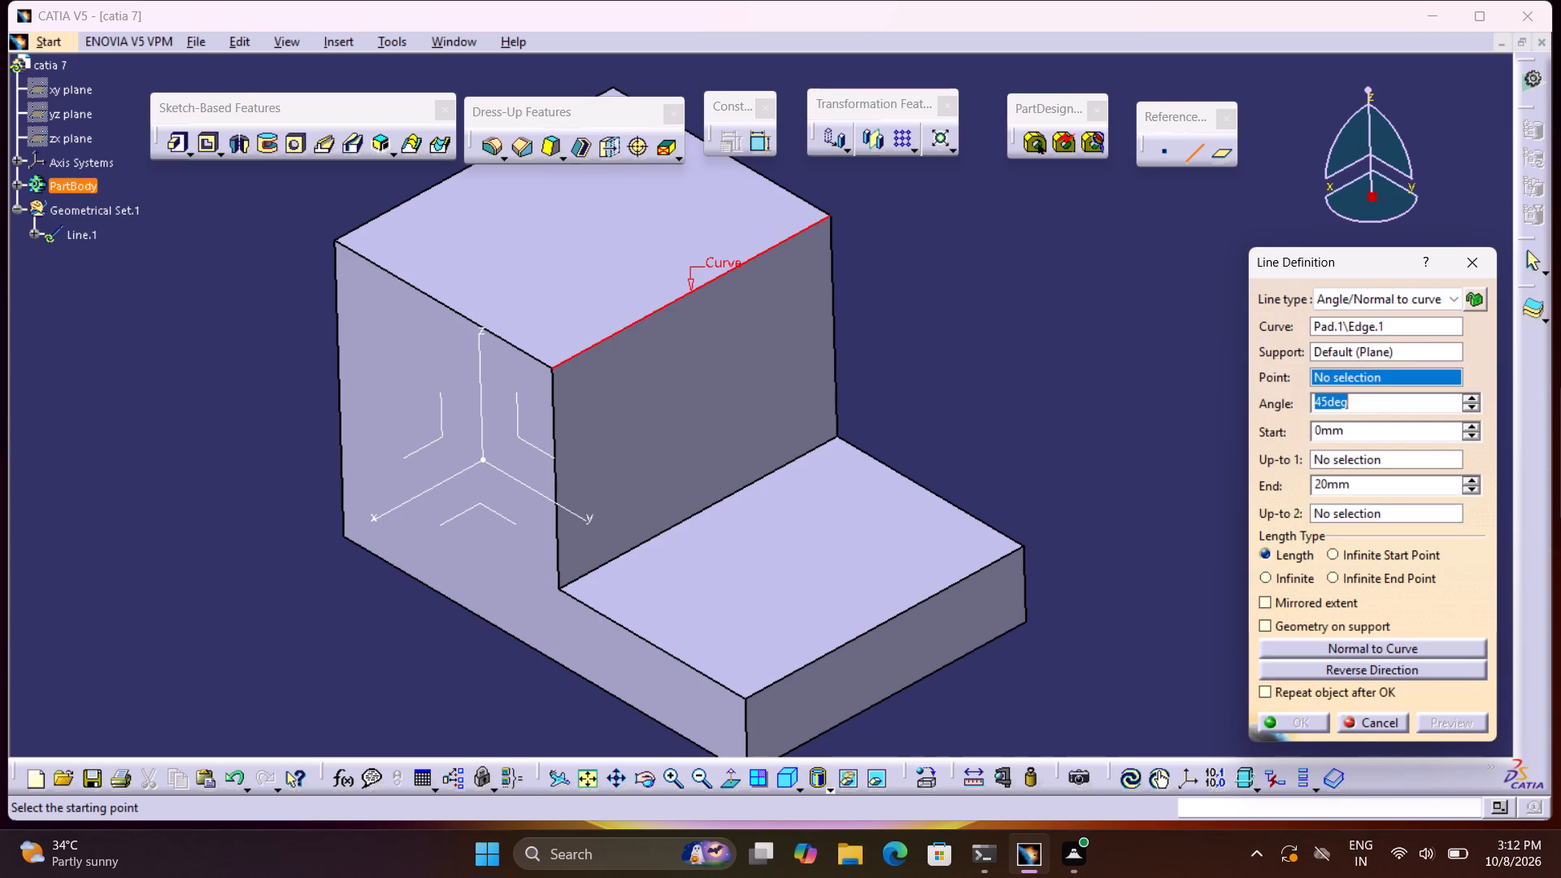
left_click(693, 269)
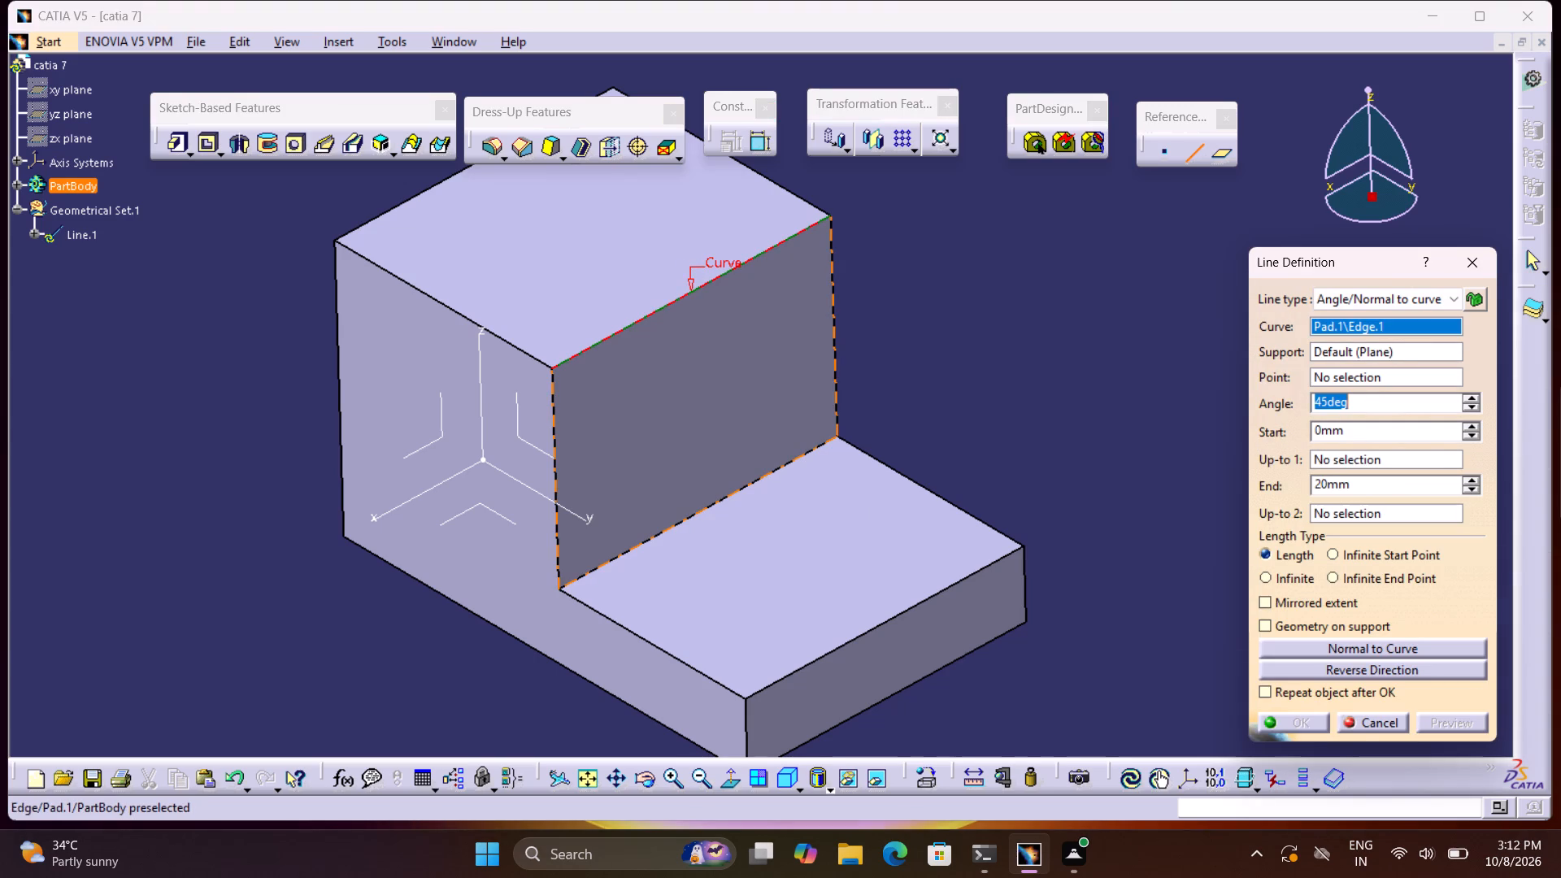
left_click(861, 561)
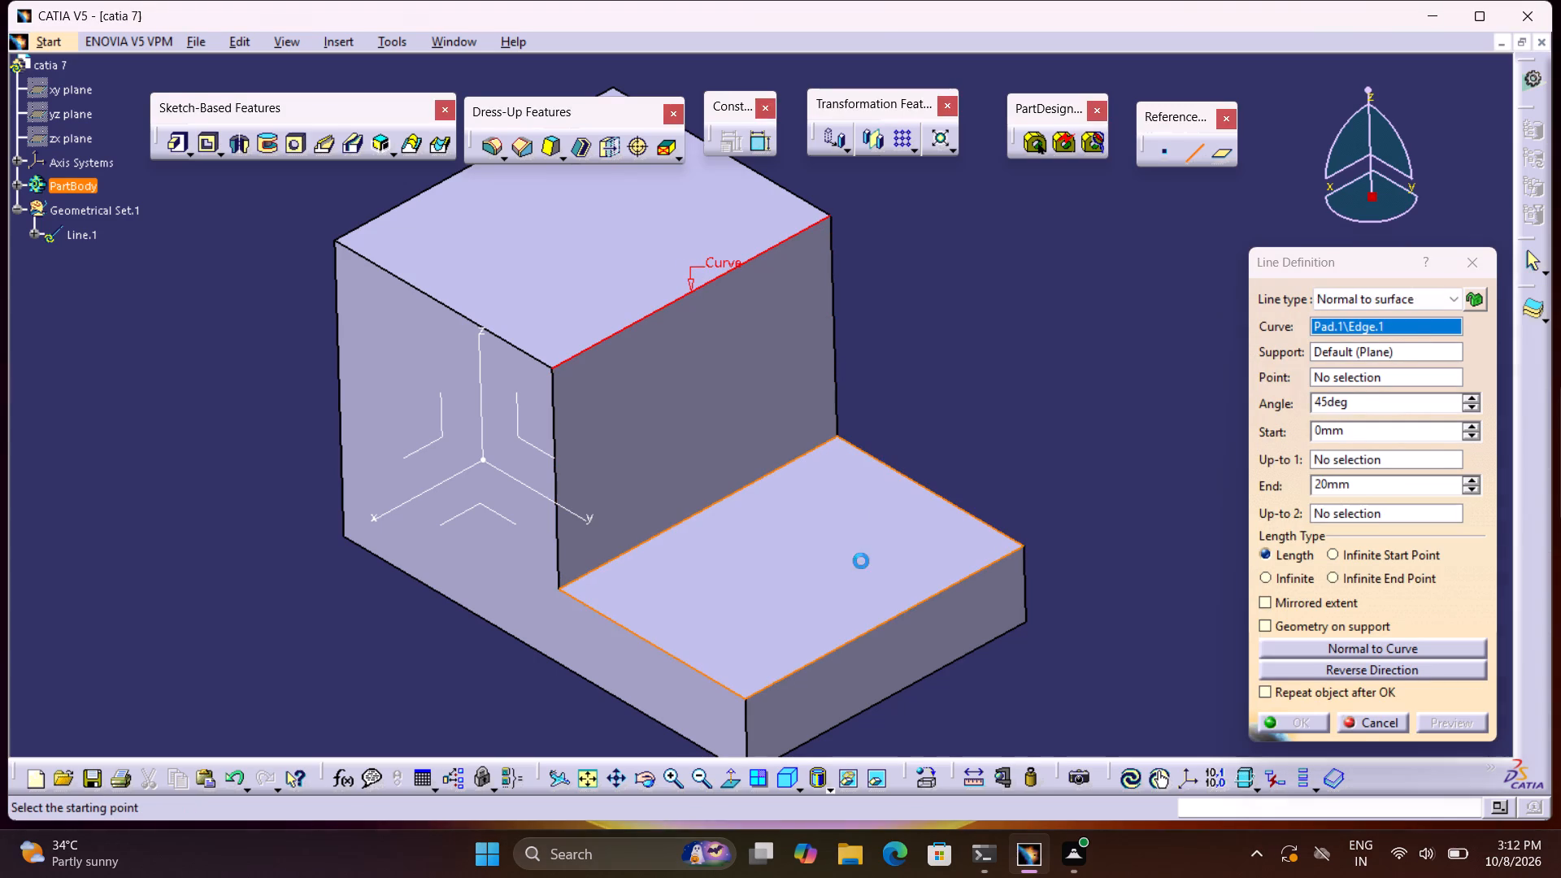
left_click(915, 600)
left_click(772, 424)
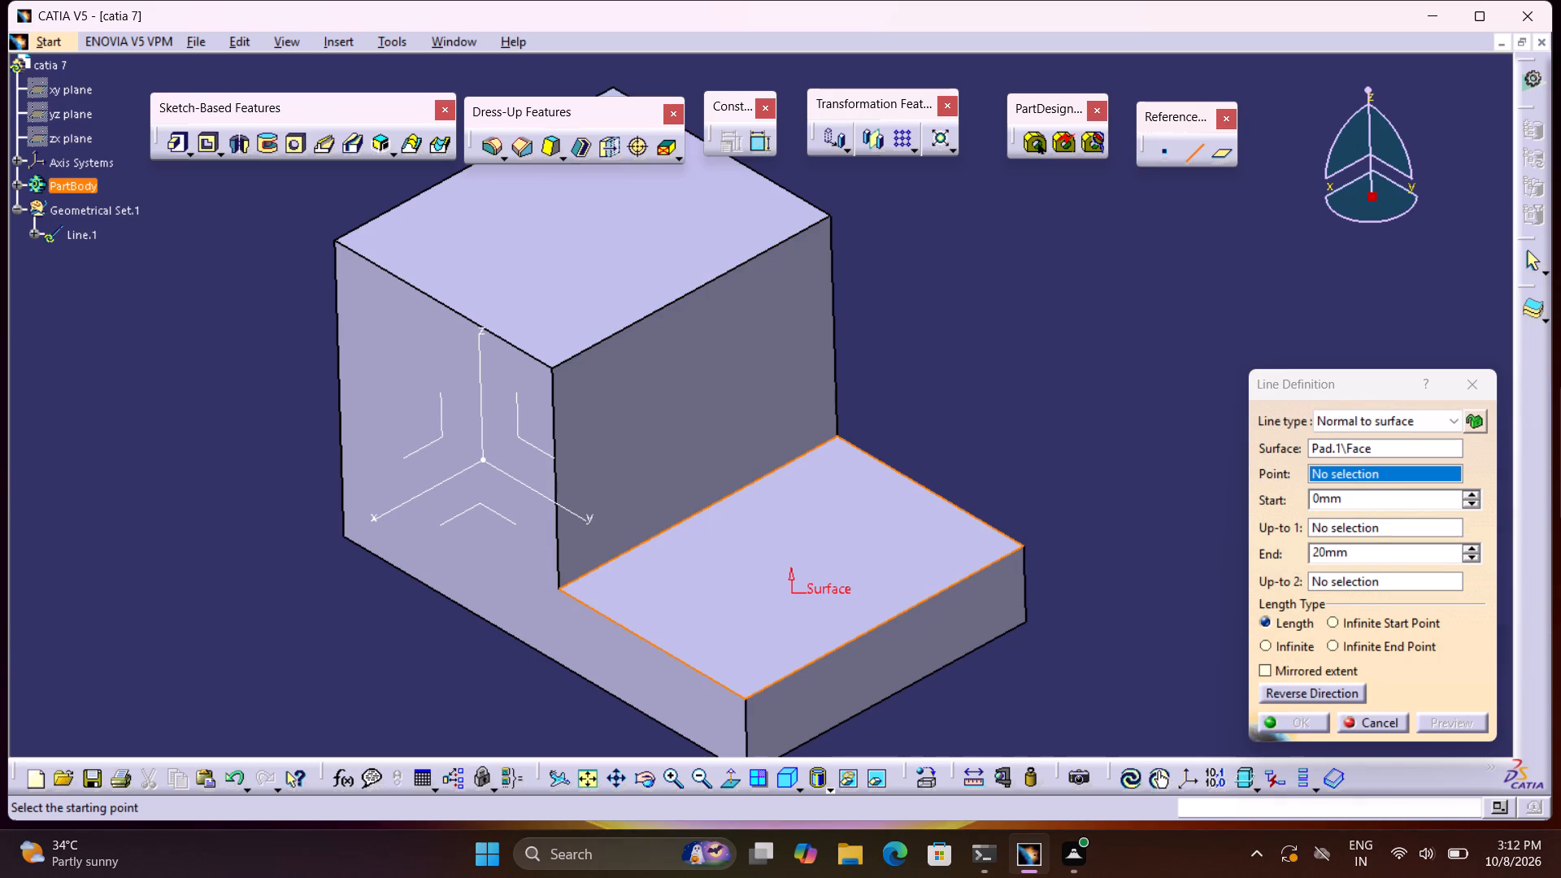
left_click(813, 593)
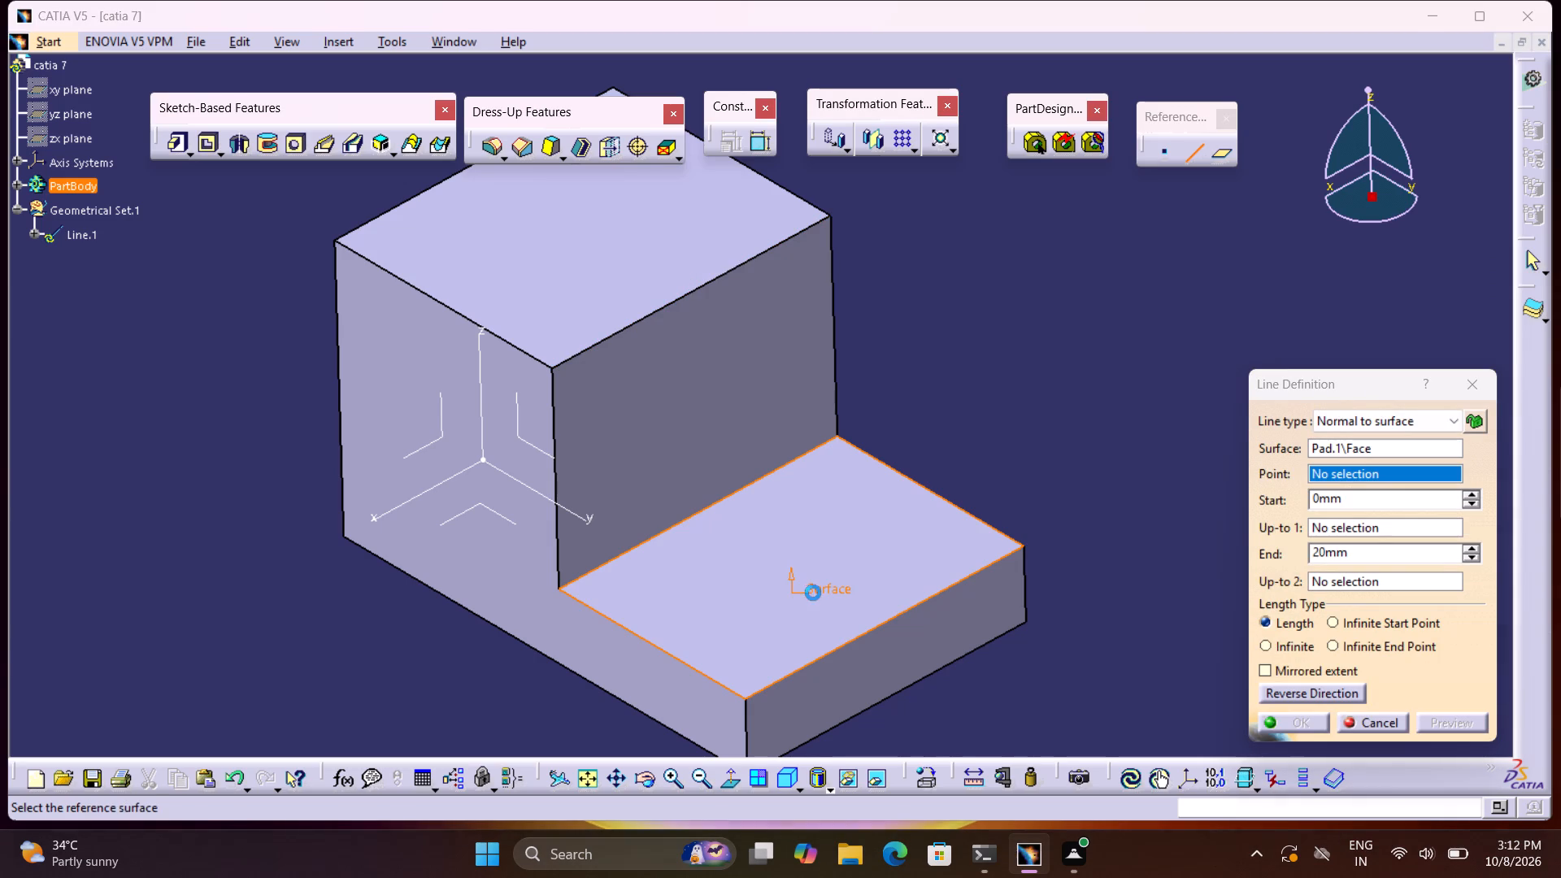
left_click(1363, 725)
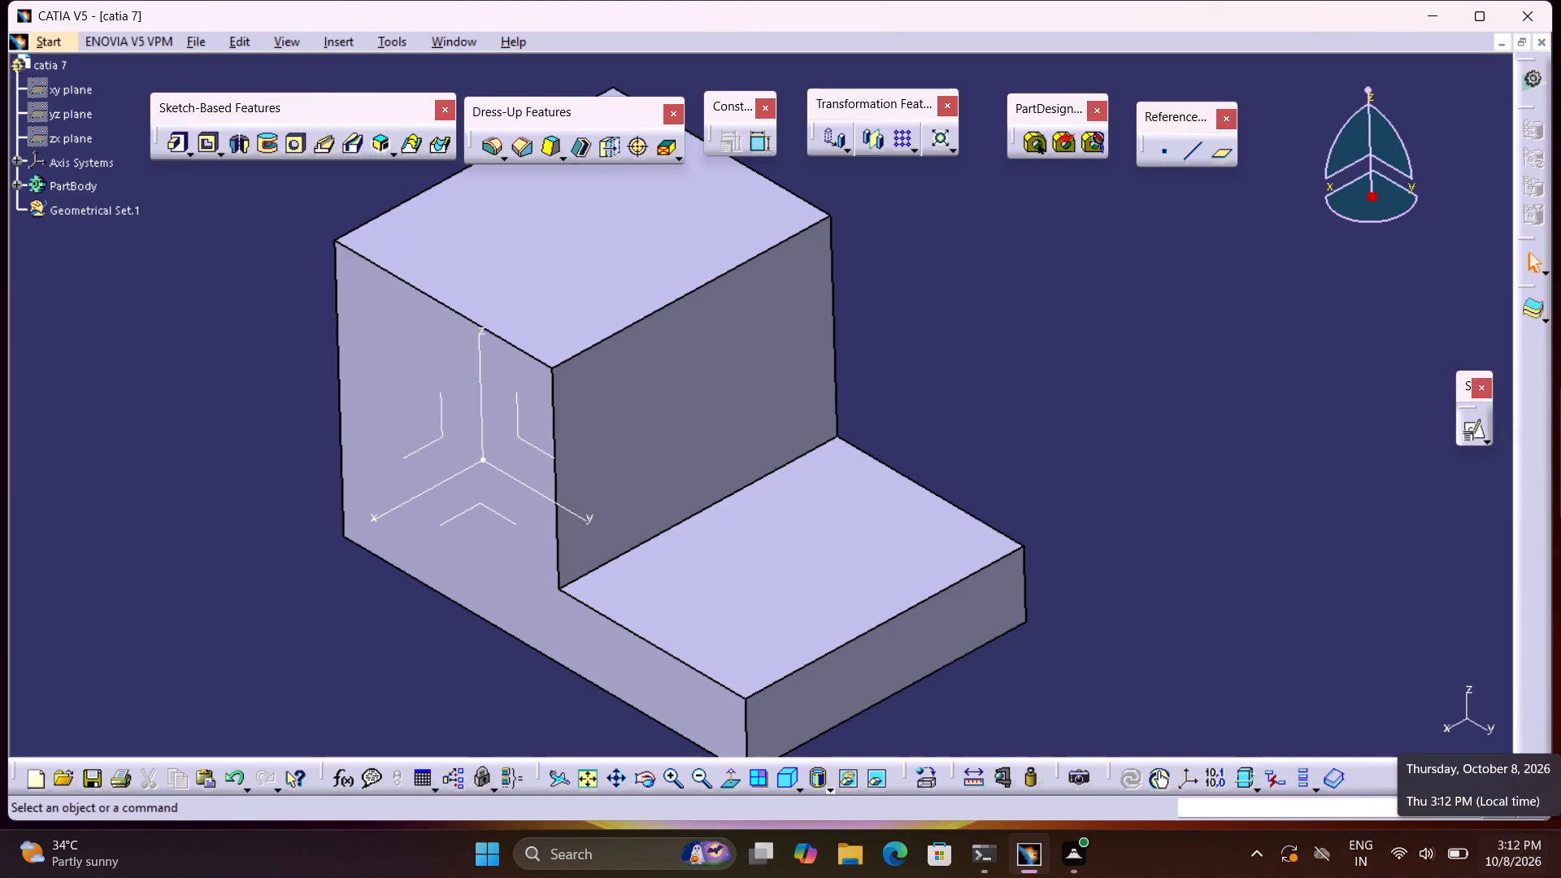
Create an on-curve point on the column's upper edge above the foot, about 16 mm from the edge's end.
left_click(1150, 156)
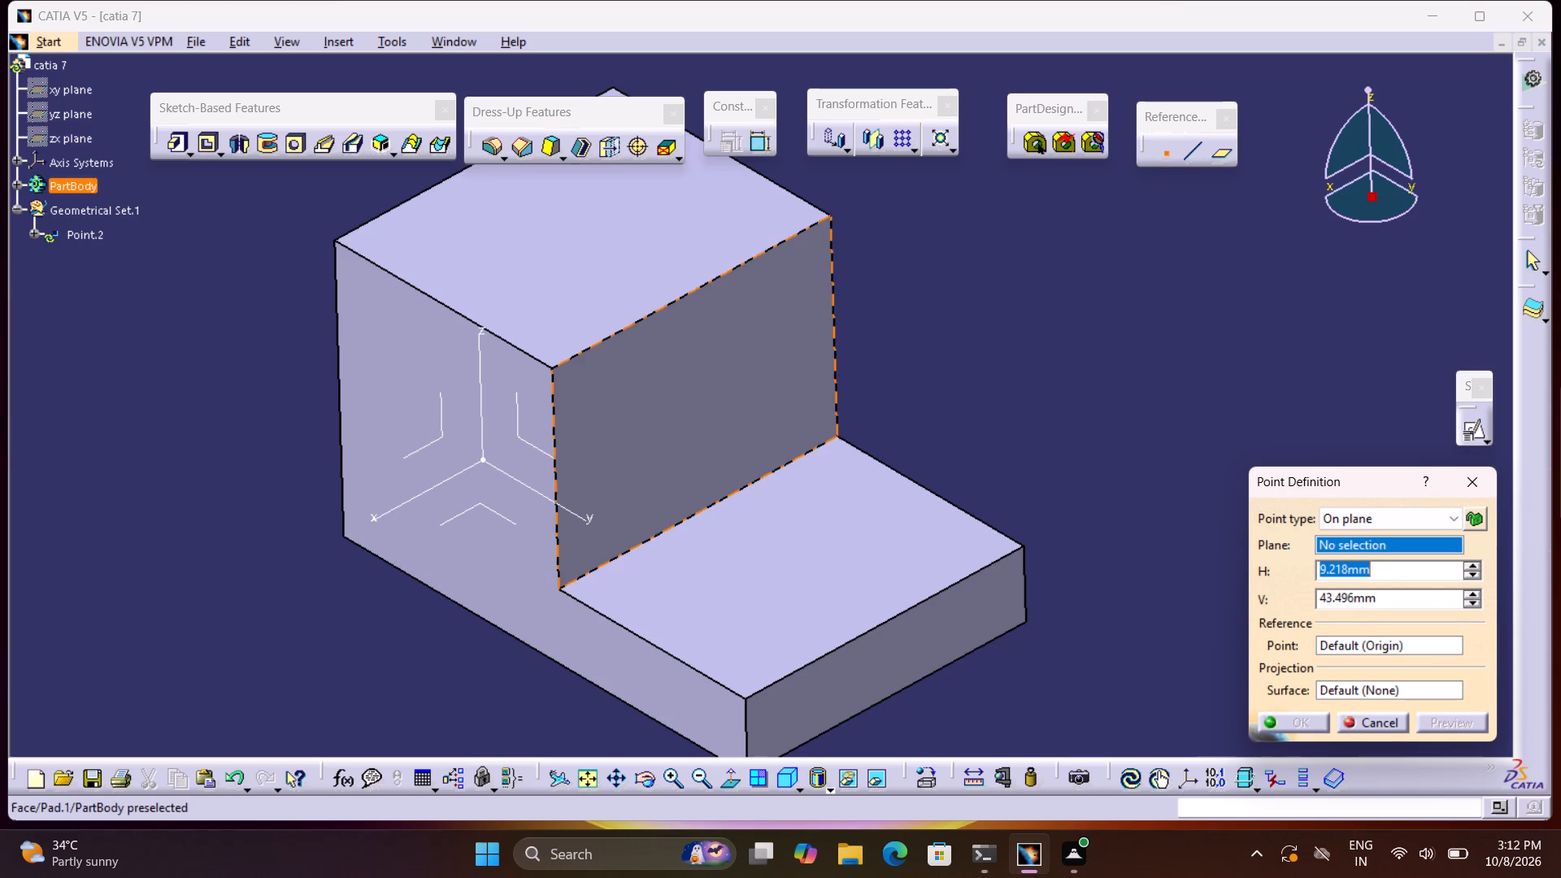
left_click(741, 265)
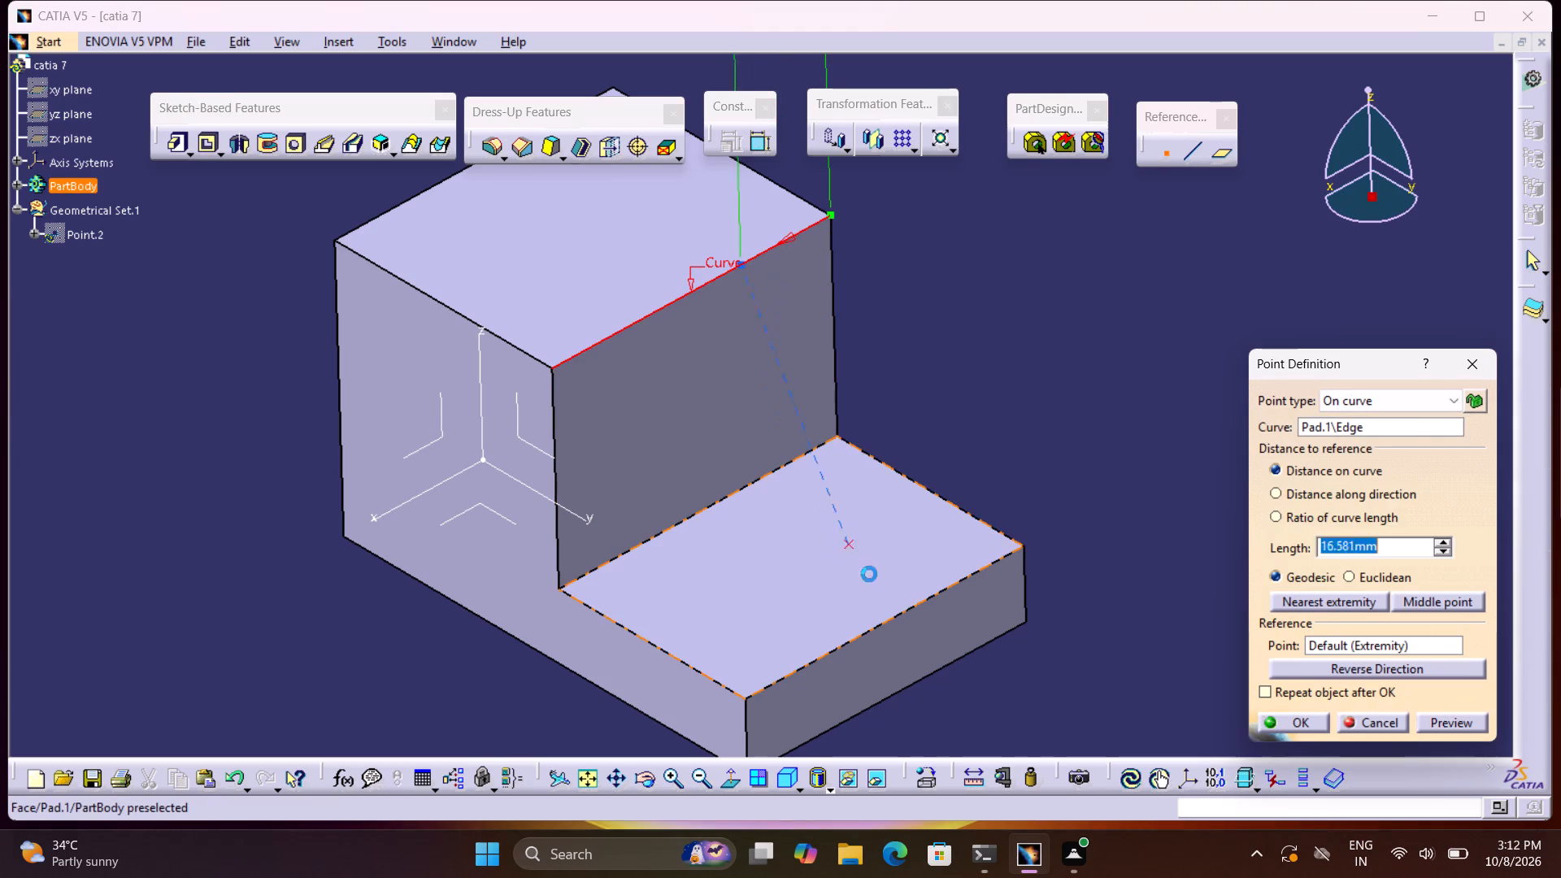
left_click(933, 592)
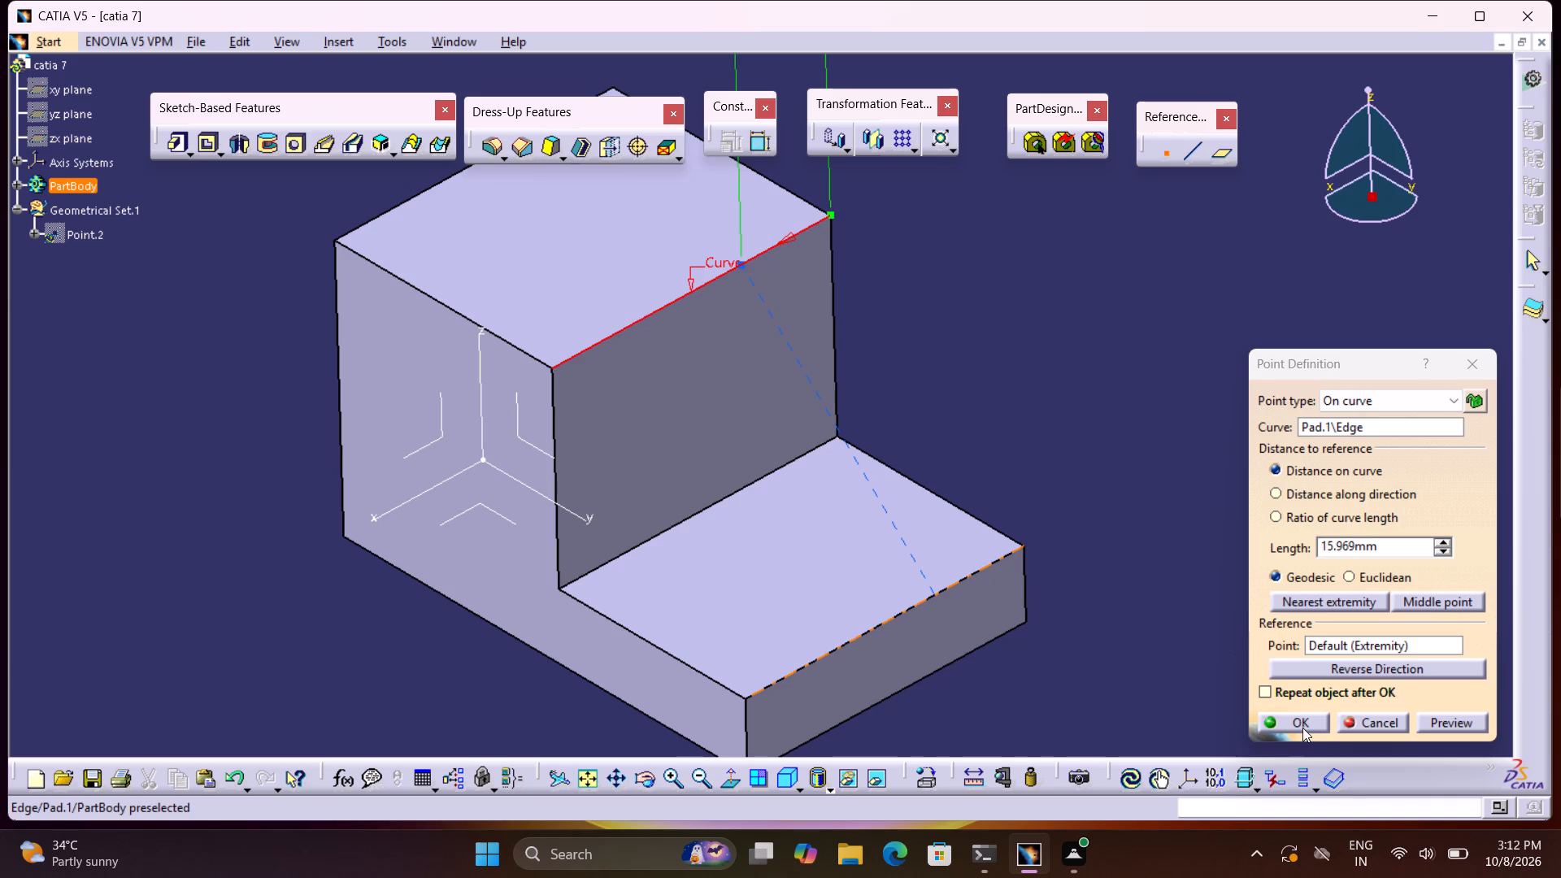
left_click(1289, 723)
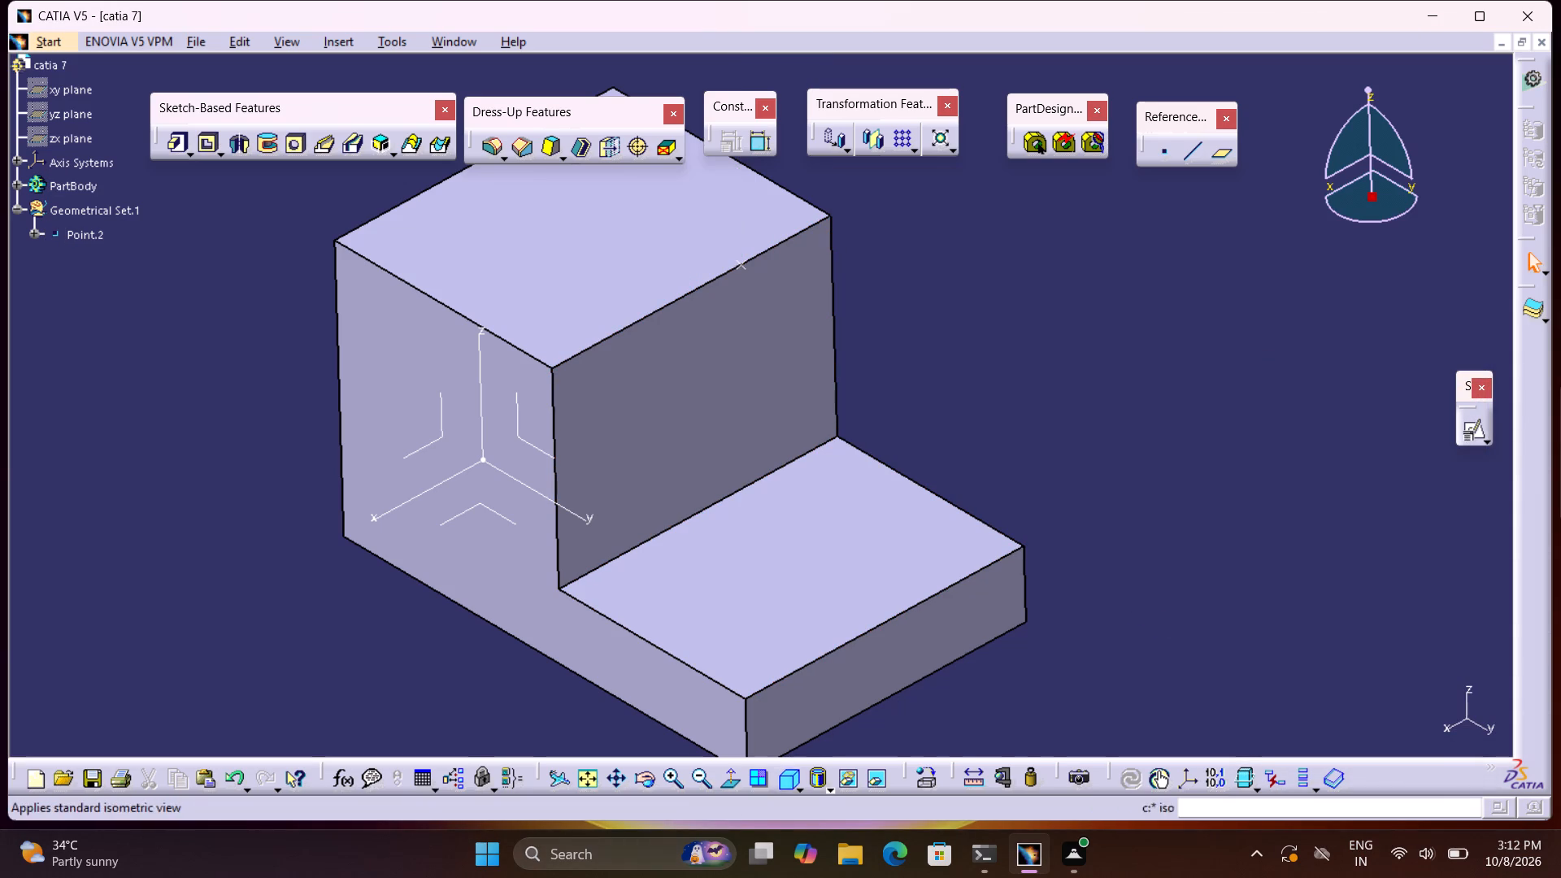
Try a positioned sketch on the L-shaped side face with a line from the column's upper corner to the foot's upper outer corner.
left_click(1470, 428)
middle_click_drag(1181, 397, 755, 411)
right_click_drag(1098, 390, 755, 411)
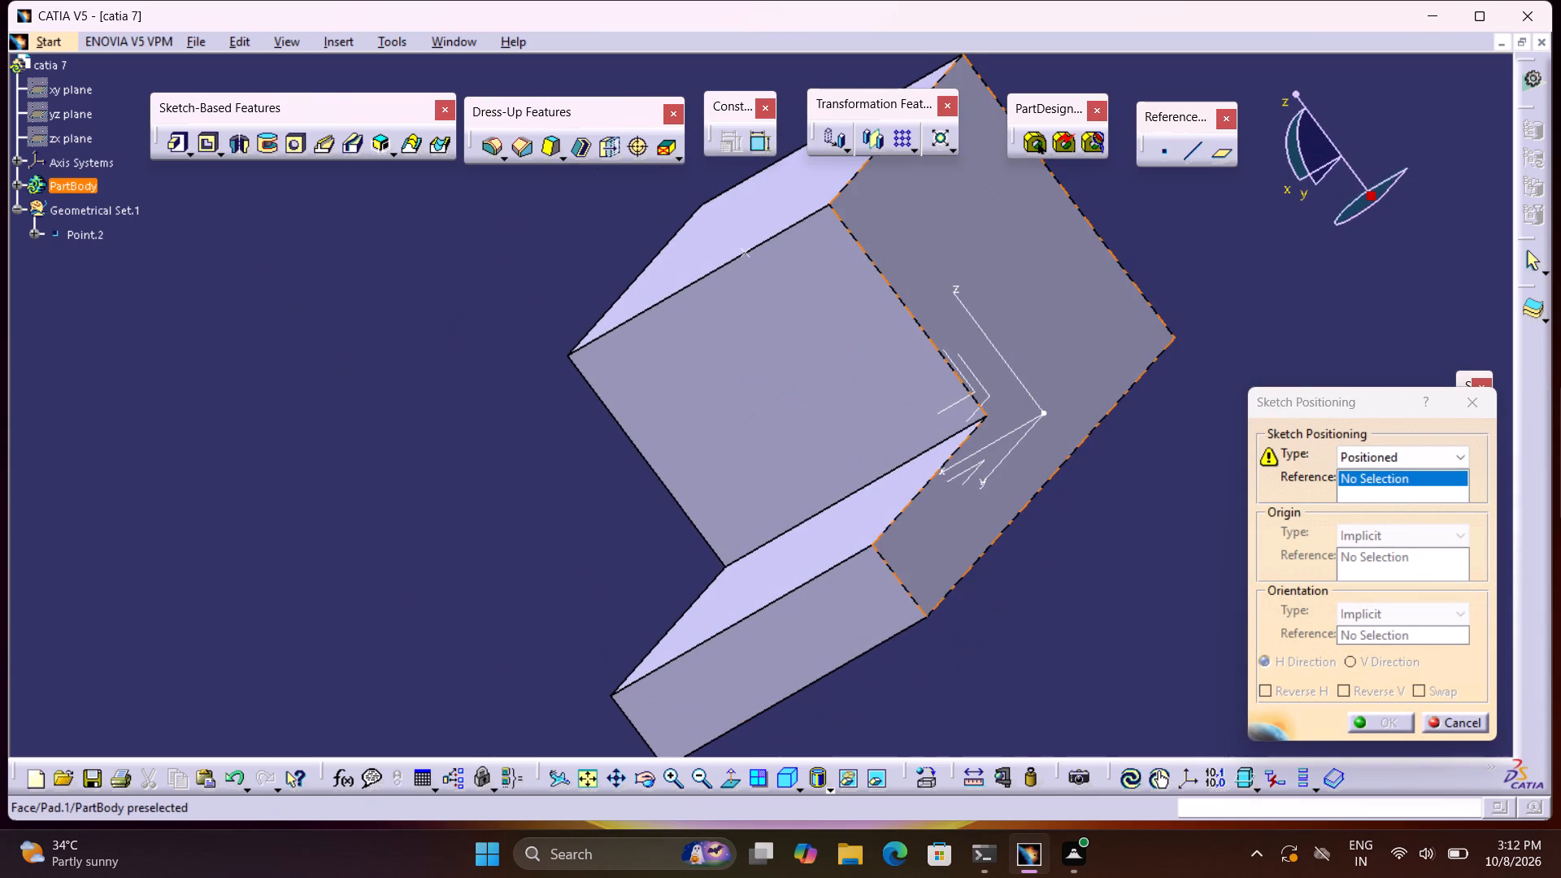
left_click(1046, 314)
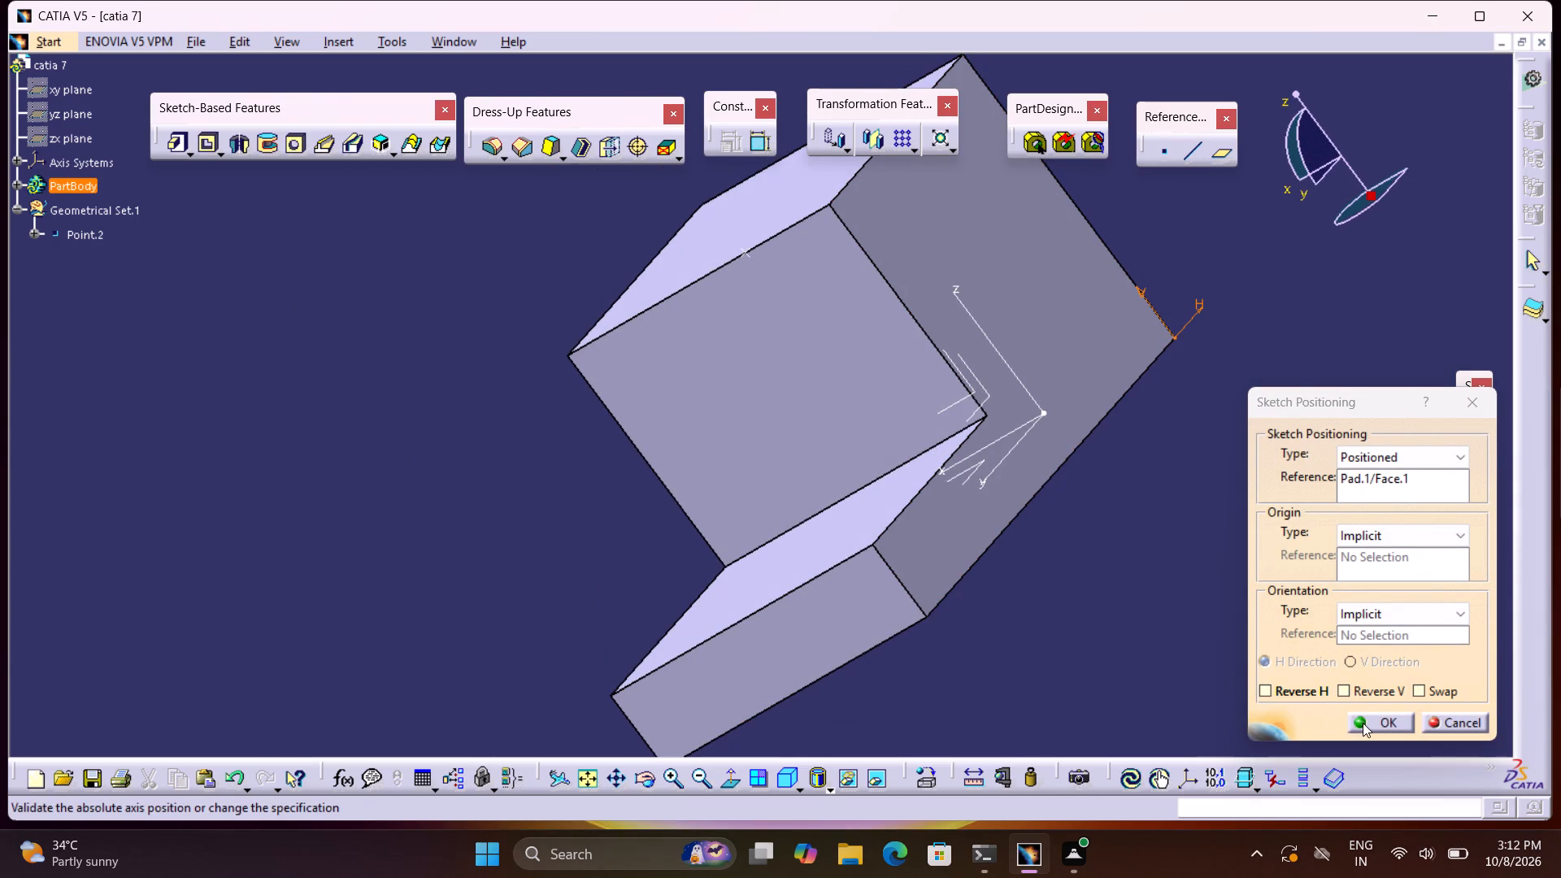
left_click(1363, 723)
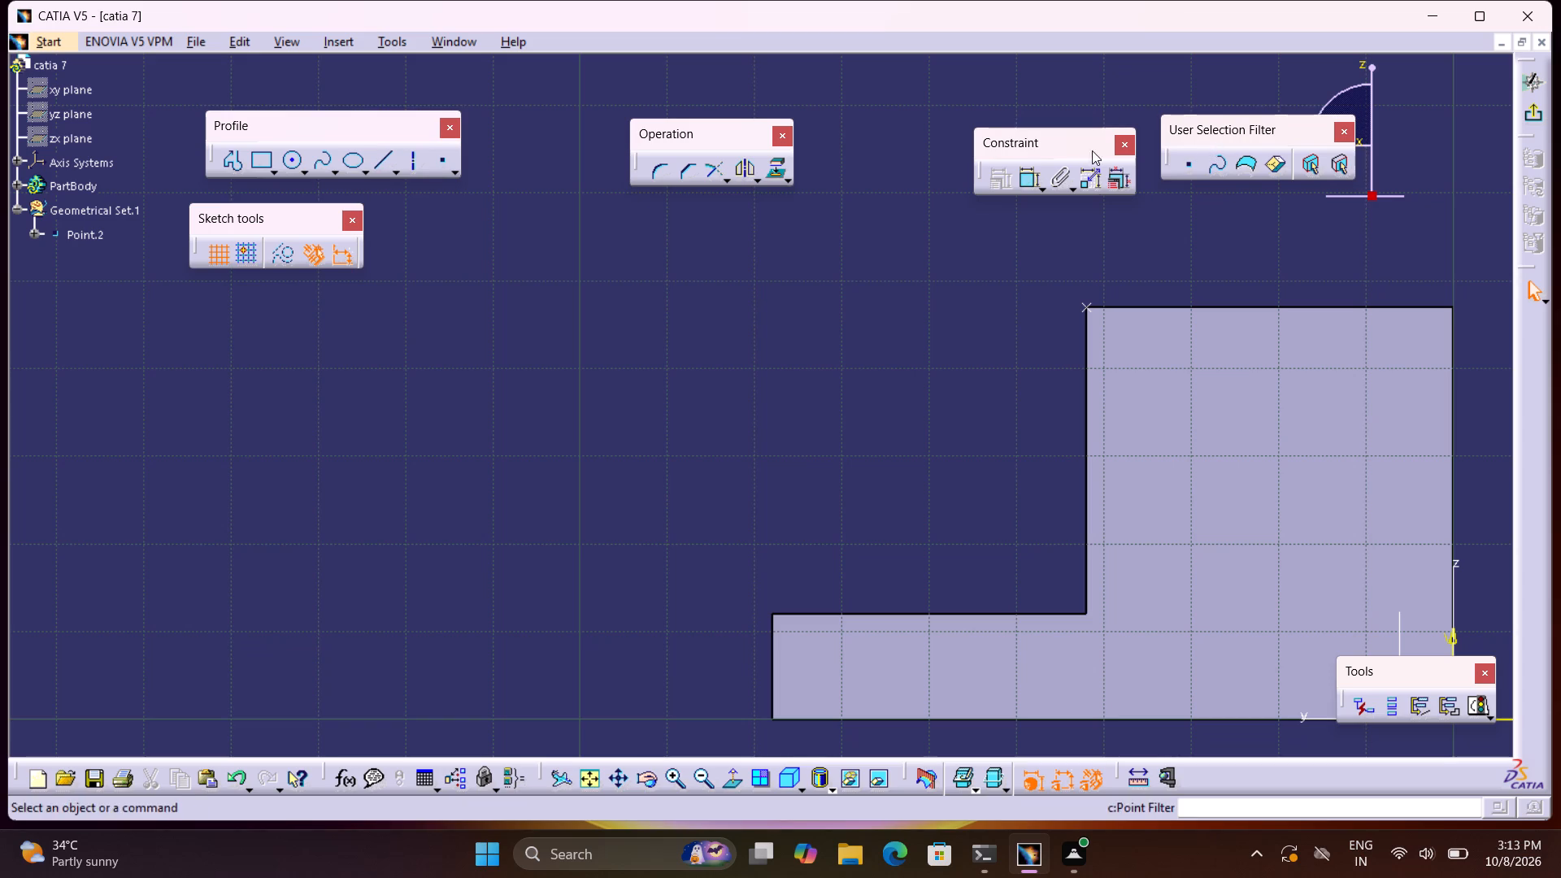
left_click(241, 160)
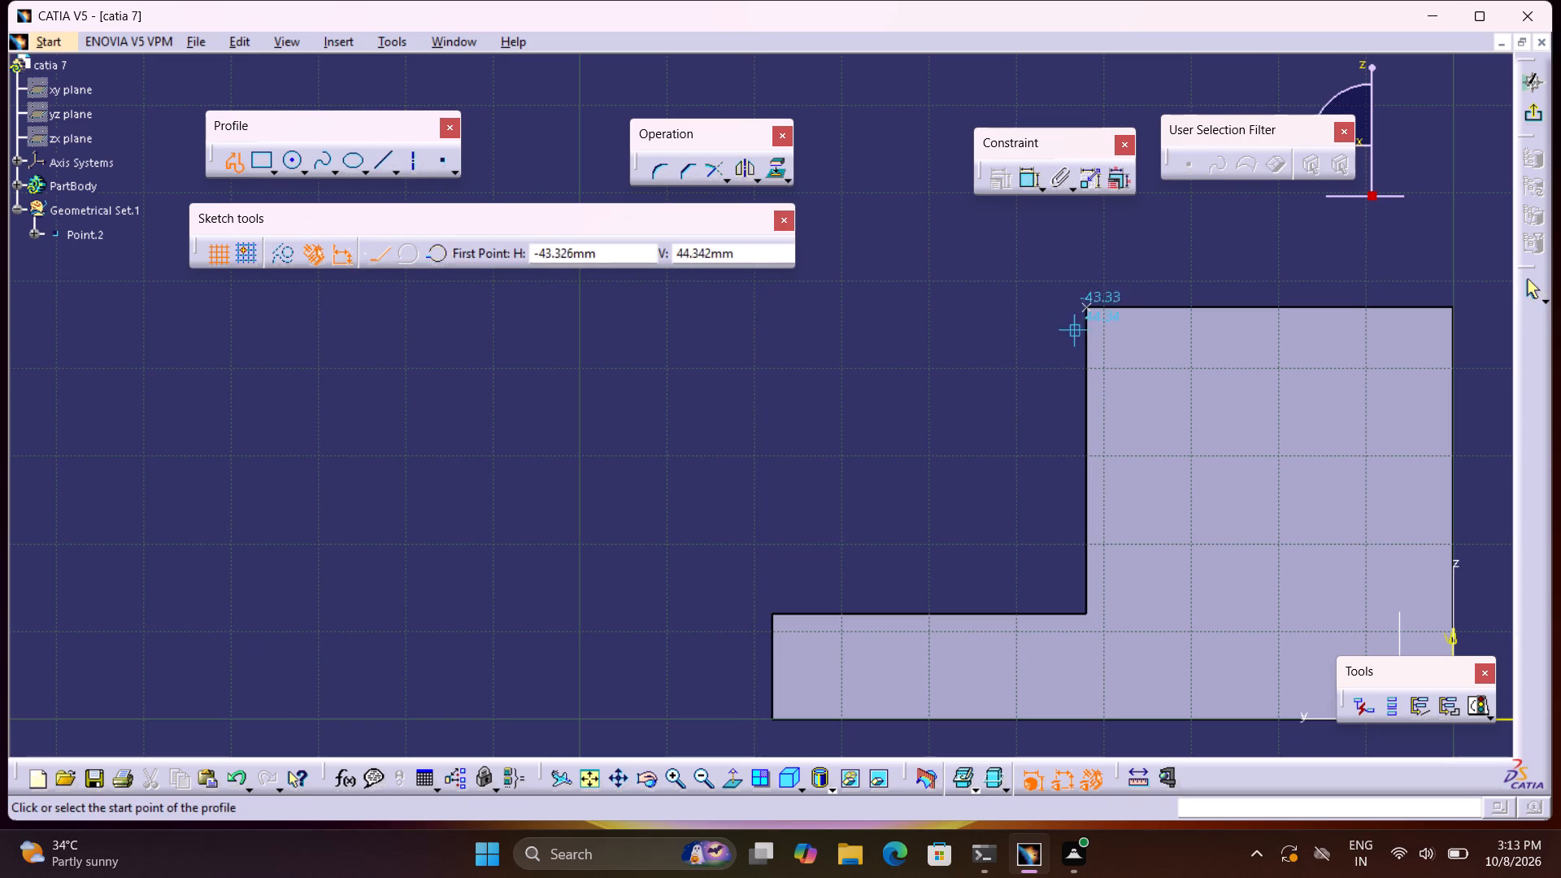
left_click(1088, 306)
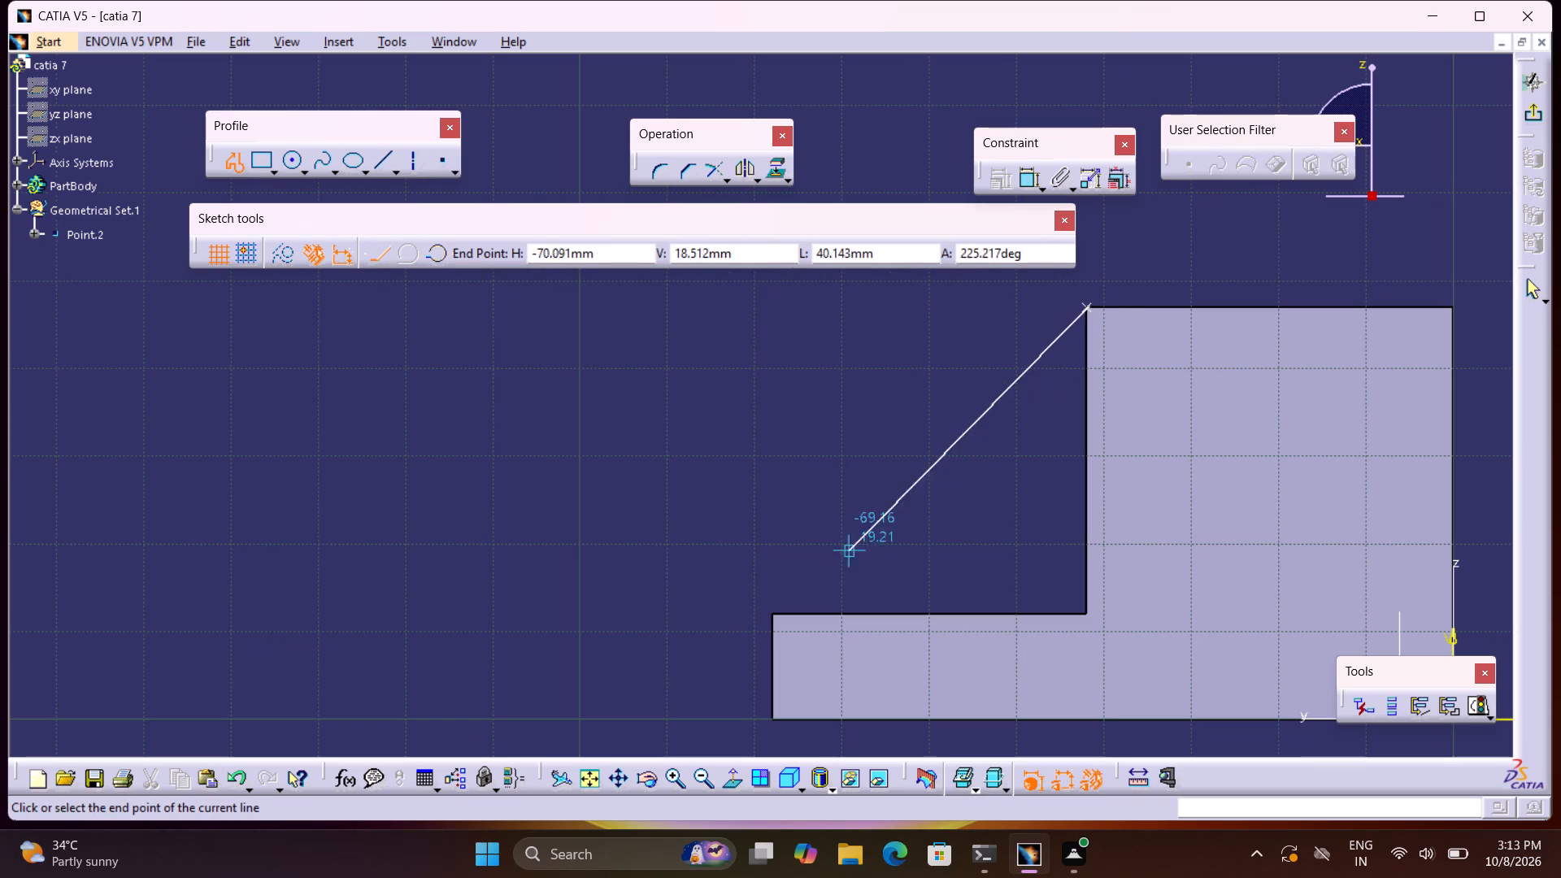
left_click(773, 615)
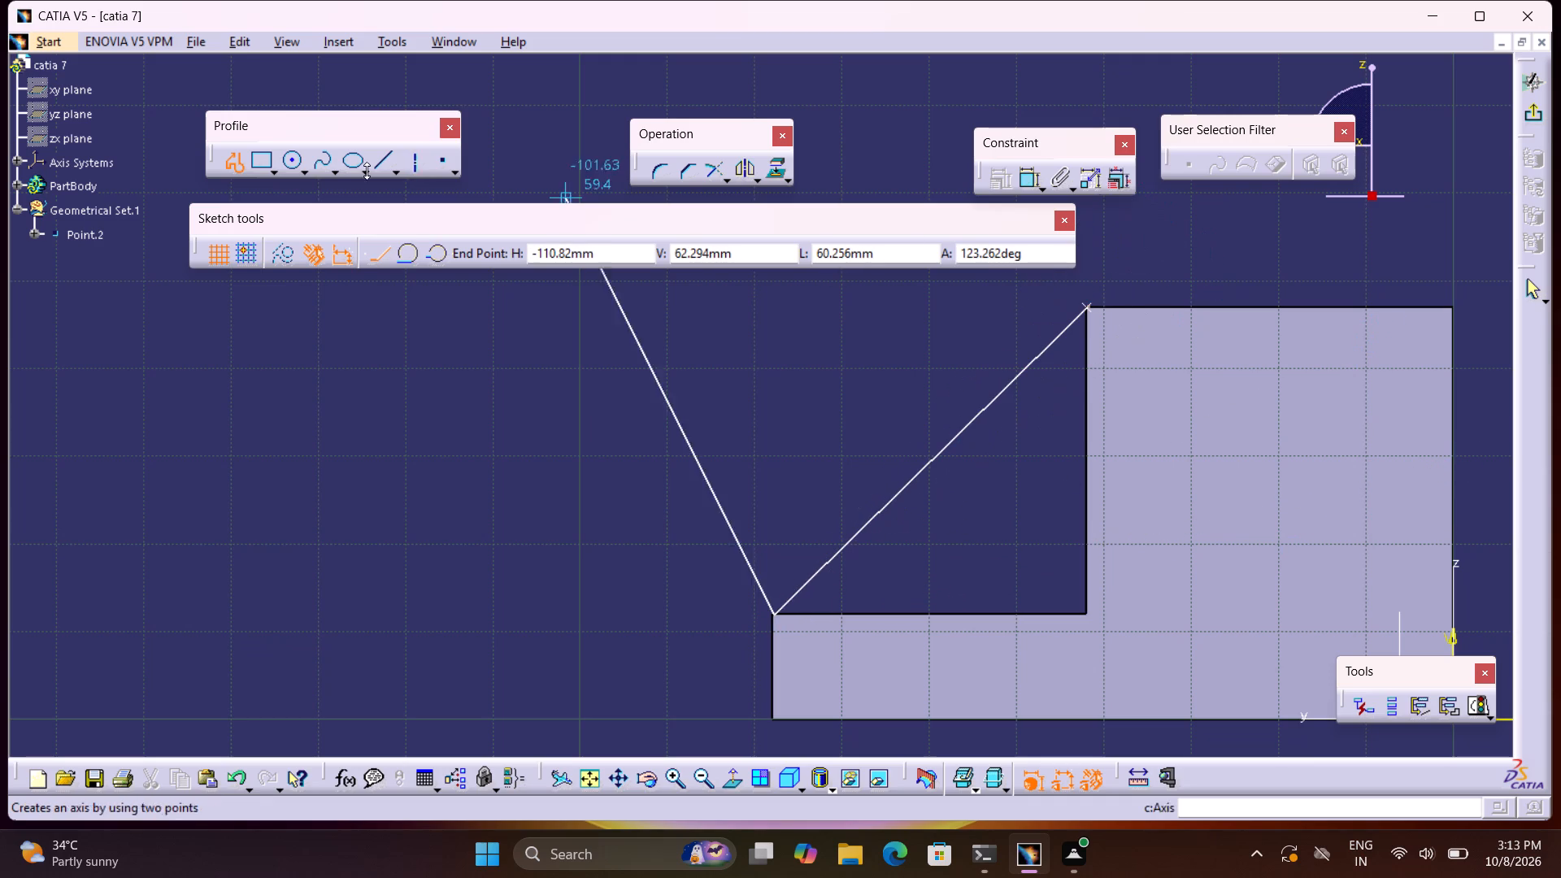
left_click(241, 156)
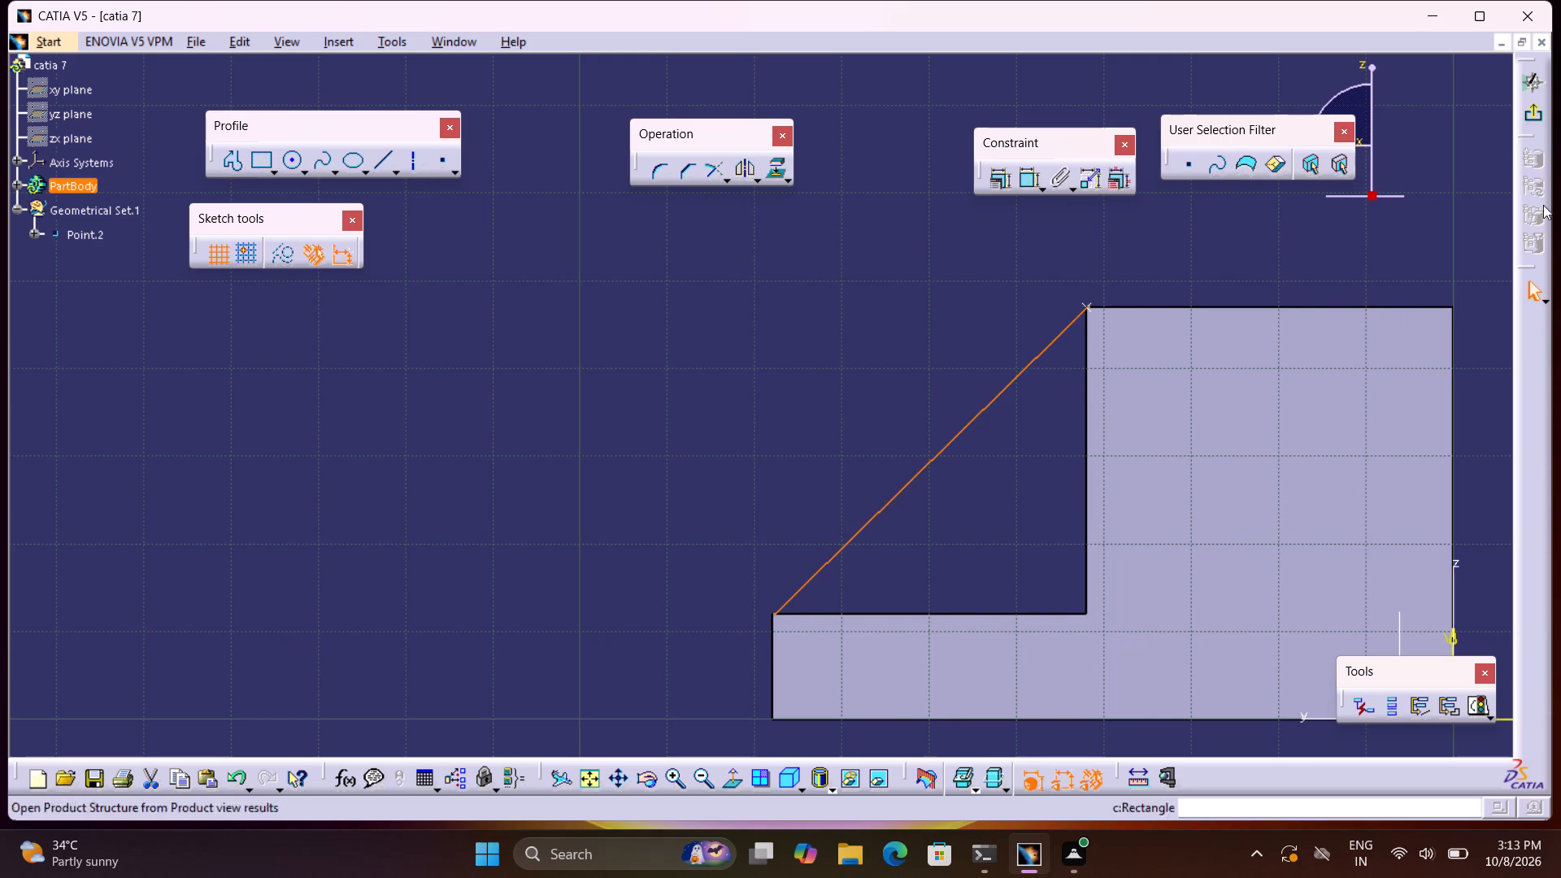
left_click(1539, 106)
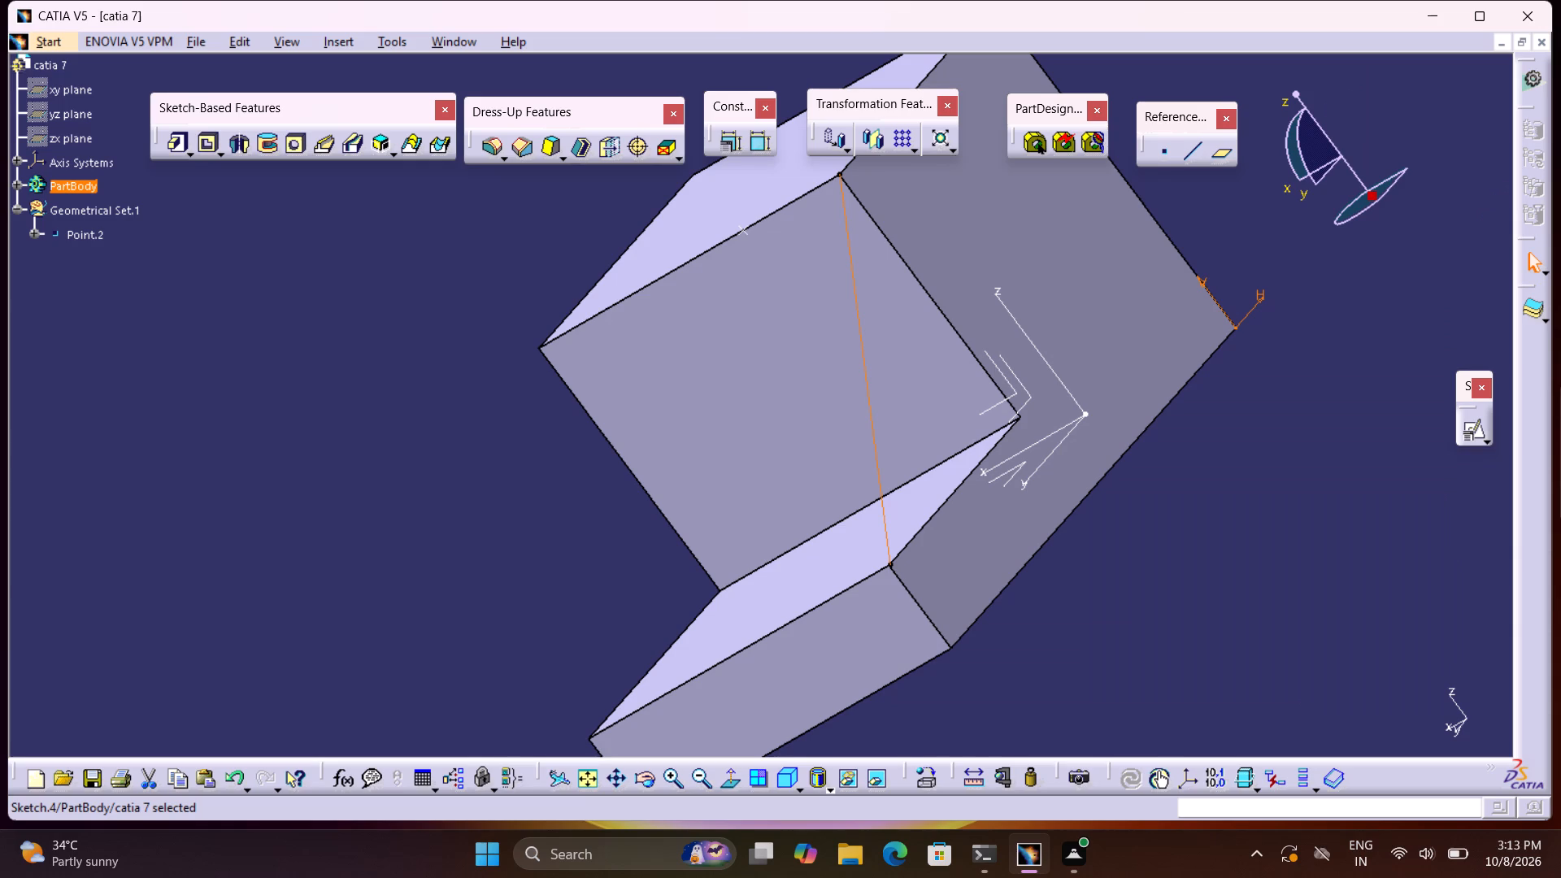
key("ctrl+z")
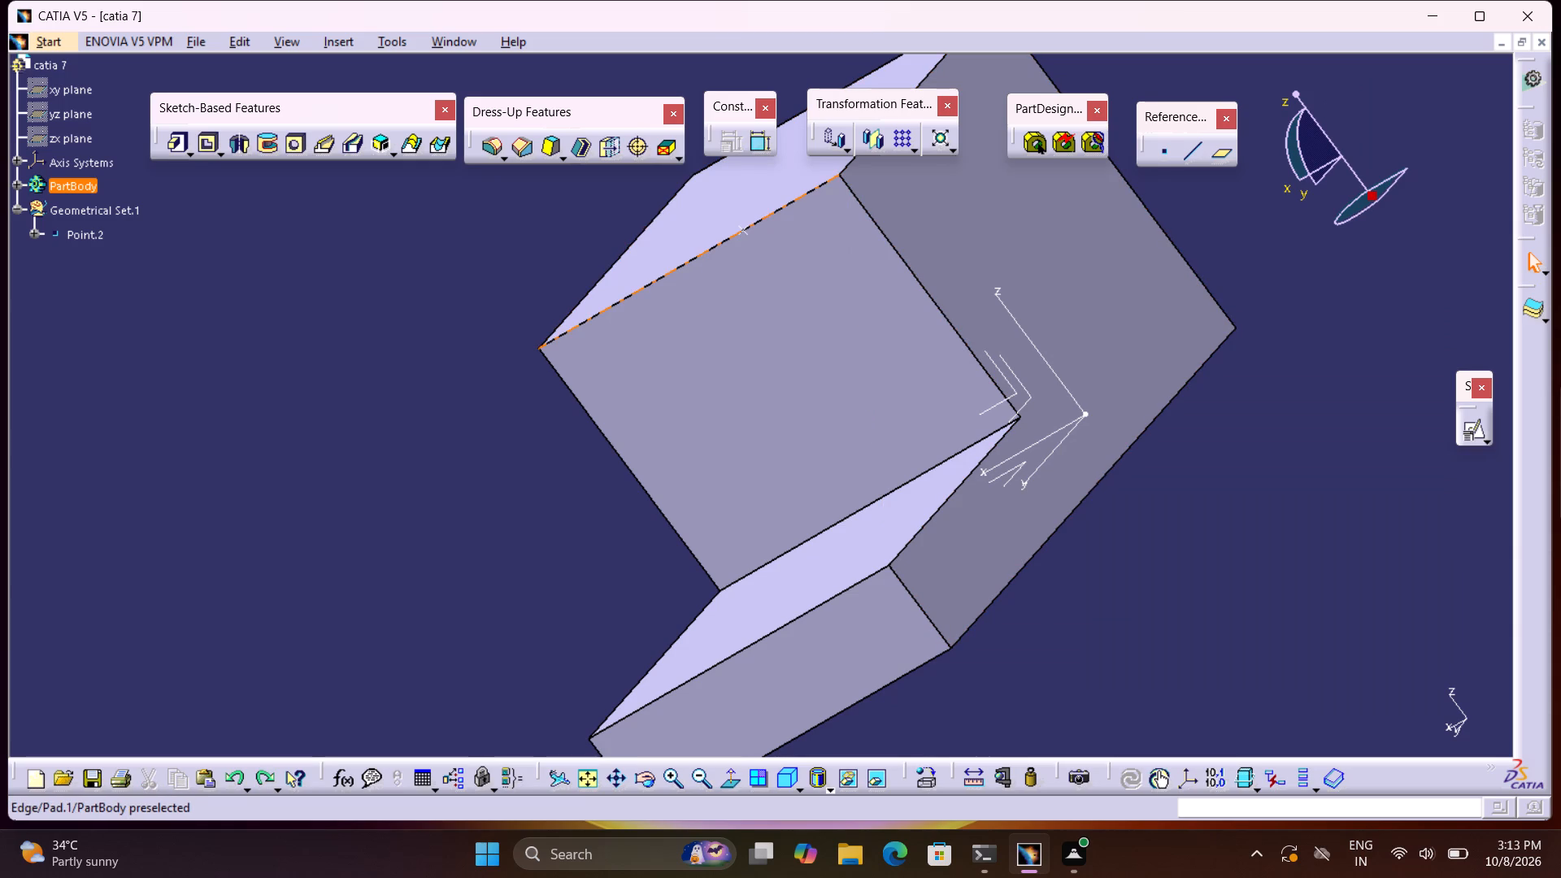
Delete the reference point on the column's upper edge above the foot.
left_click(742, 233)
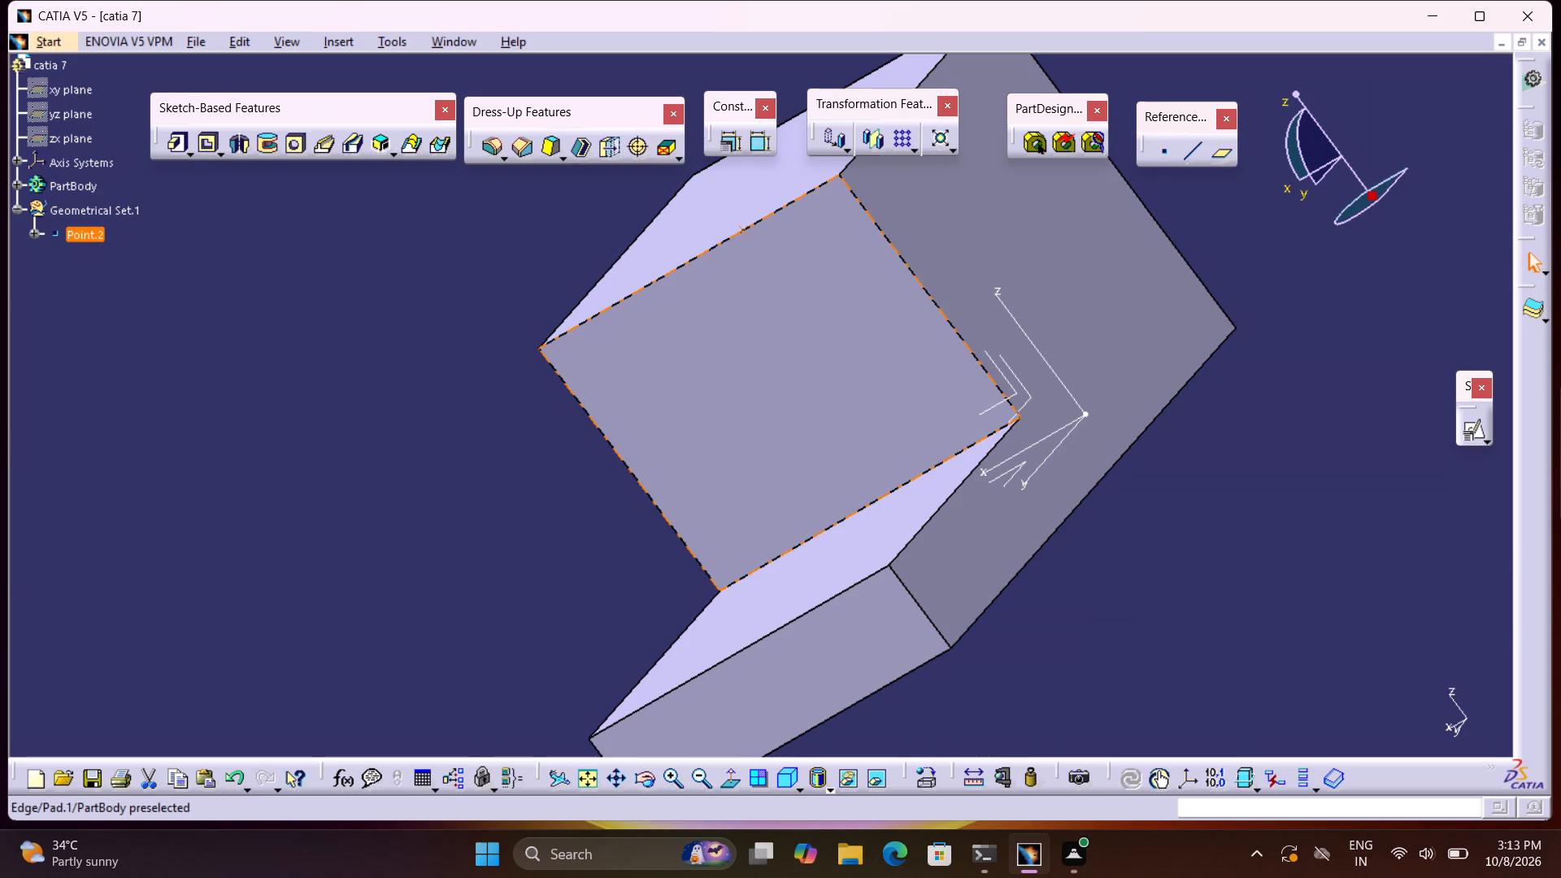
double_click(740, 230)
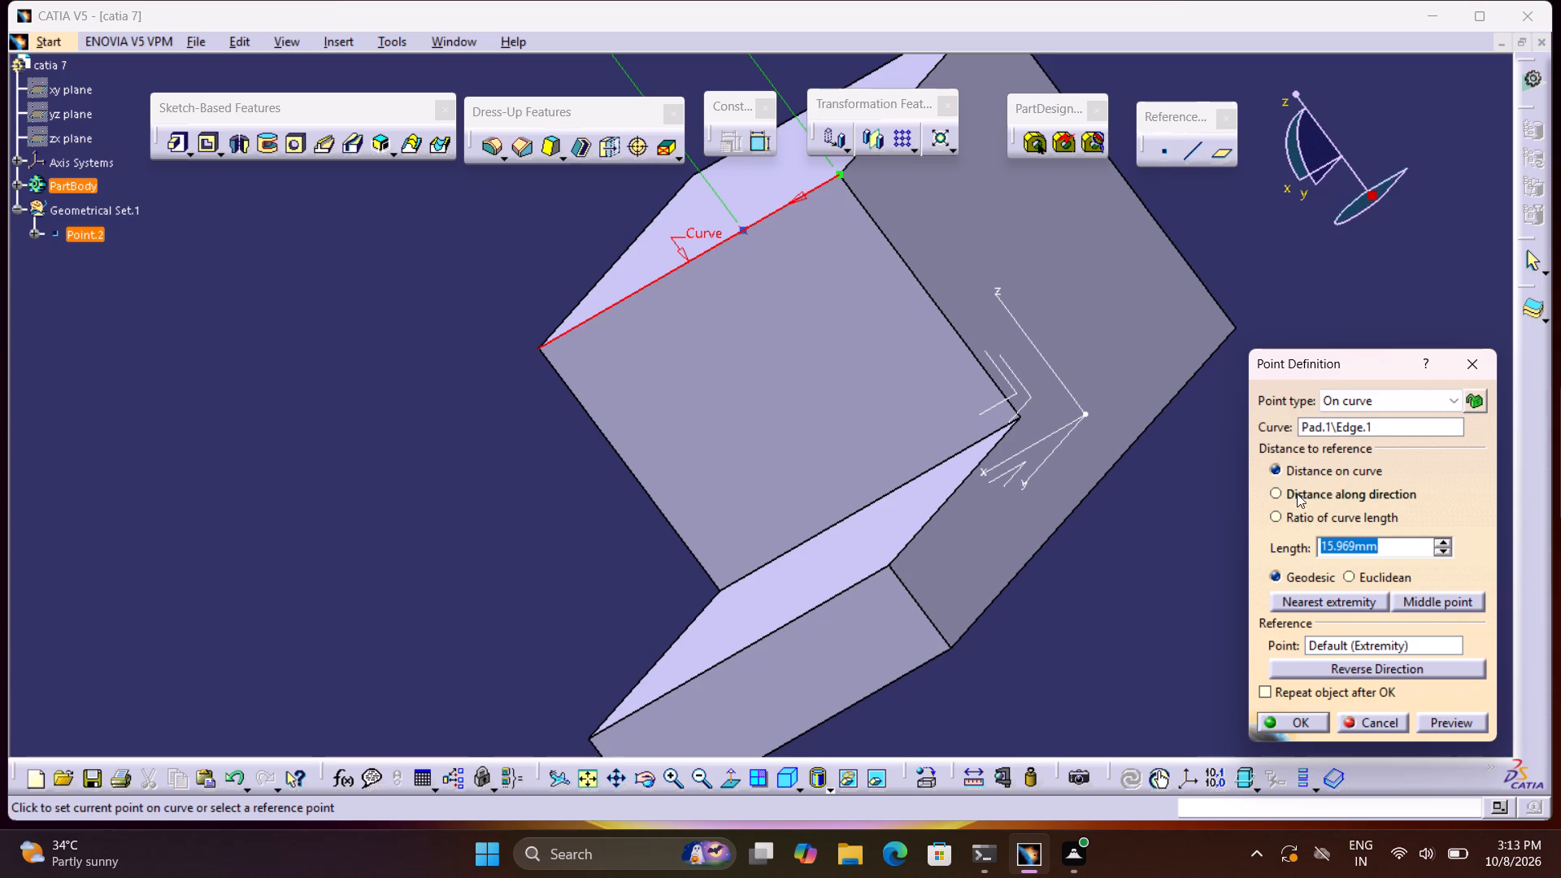
left_click(1386, 725)
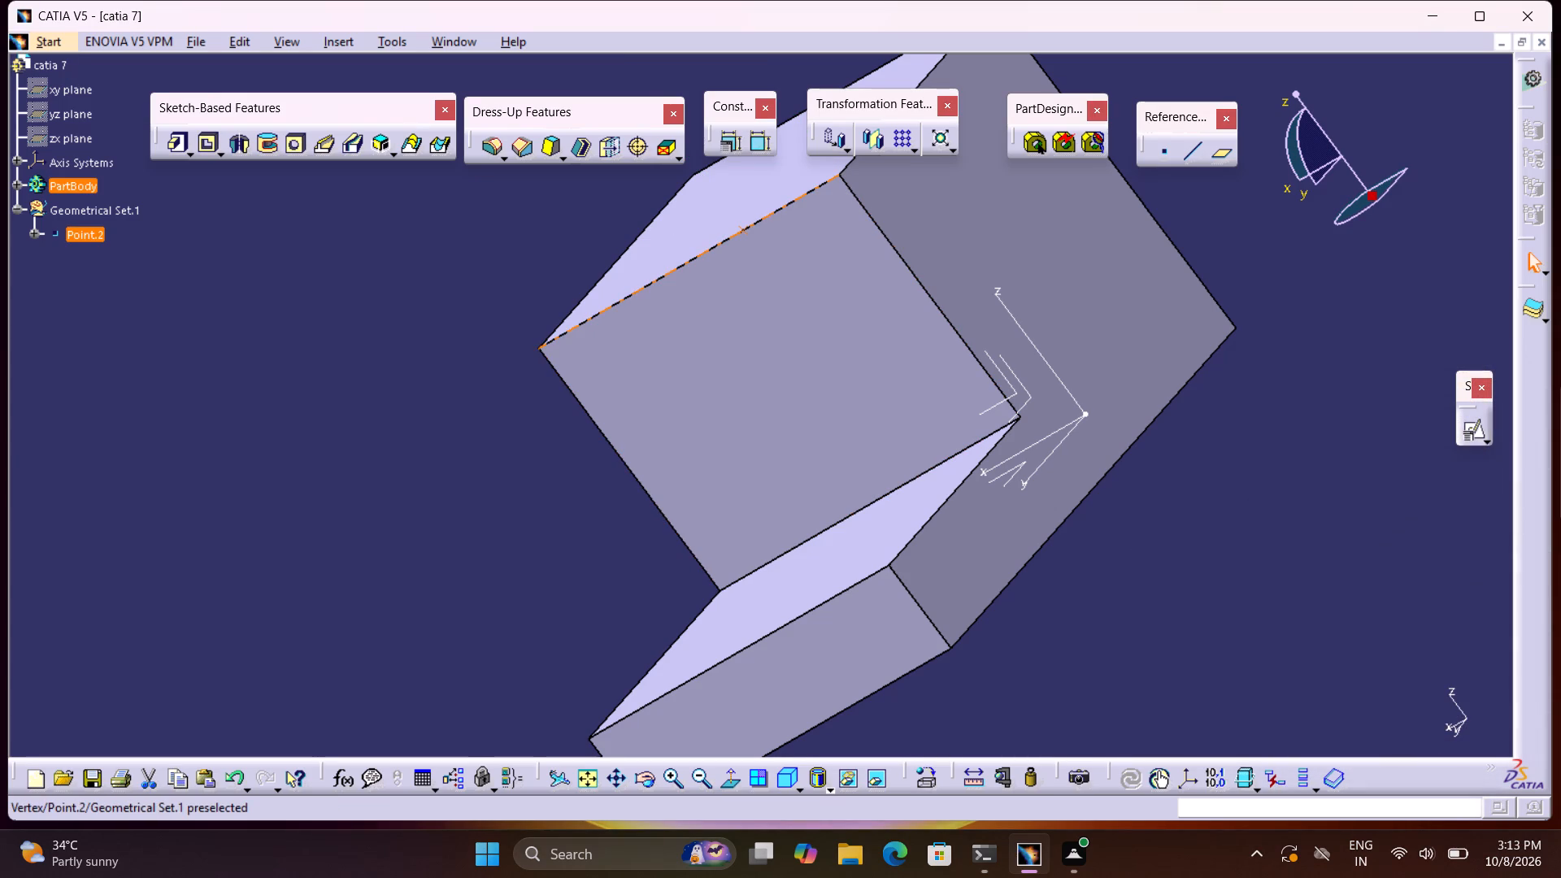
key("Delete")
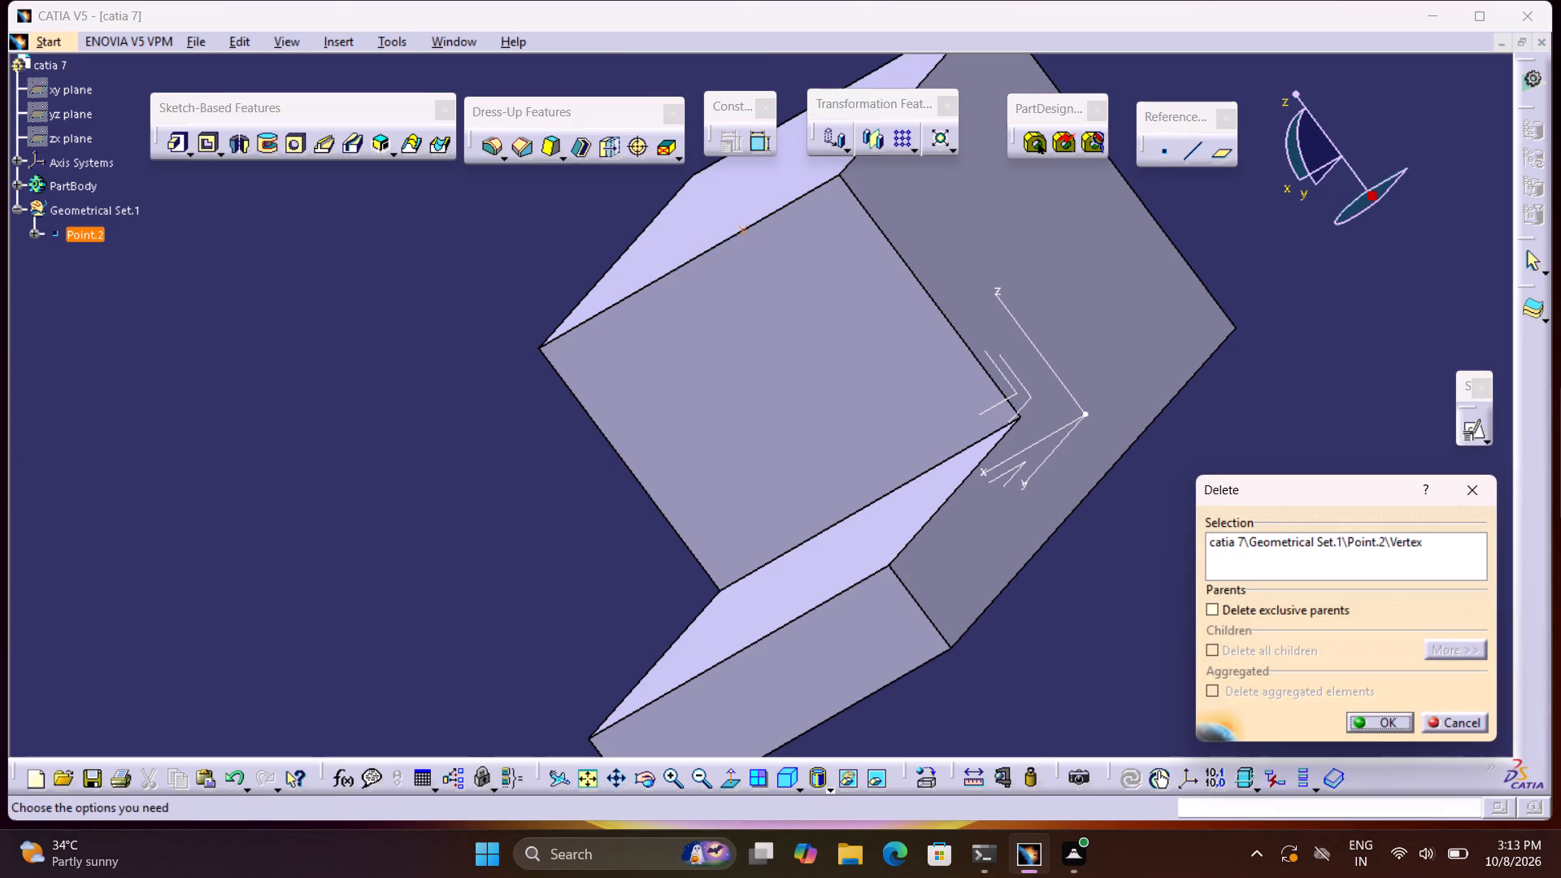
left_click(1365, 726)
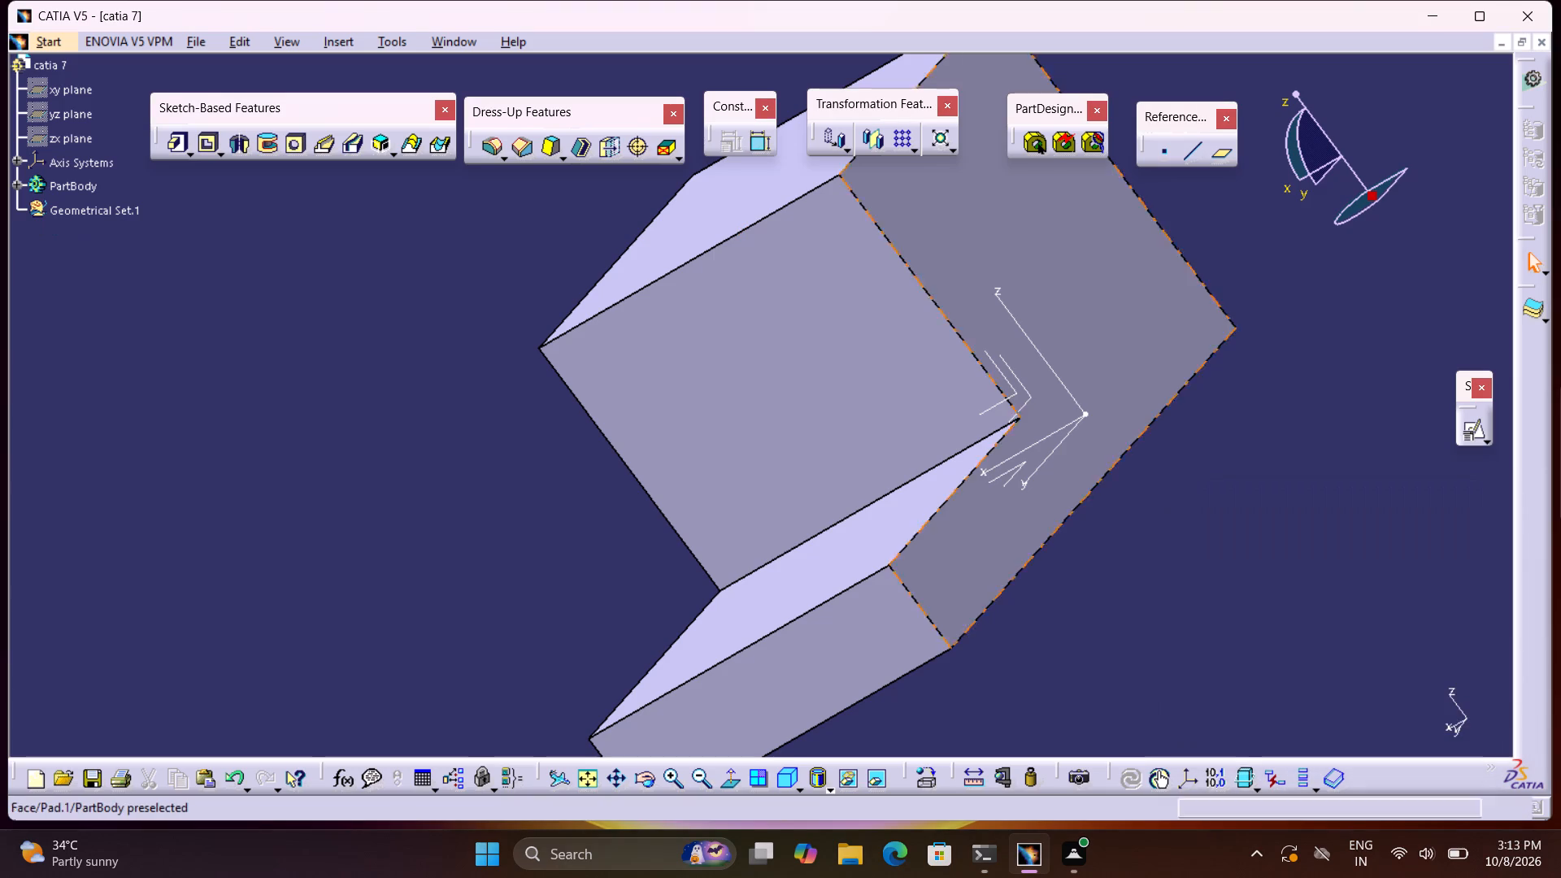
Start an edge fillet on the foot's two outer vertical edges and preview it with a 20 mm radius.
left_click(589, 776)
left_click(792, 785)
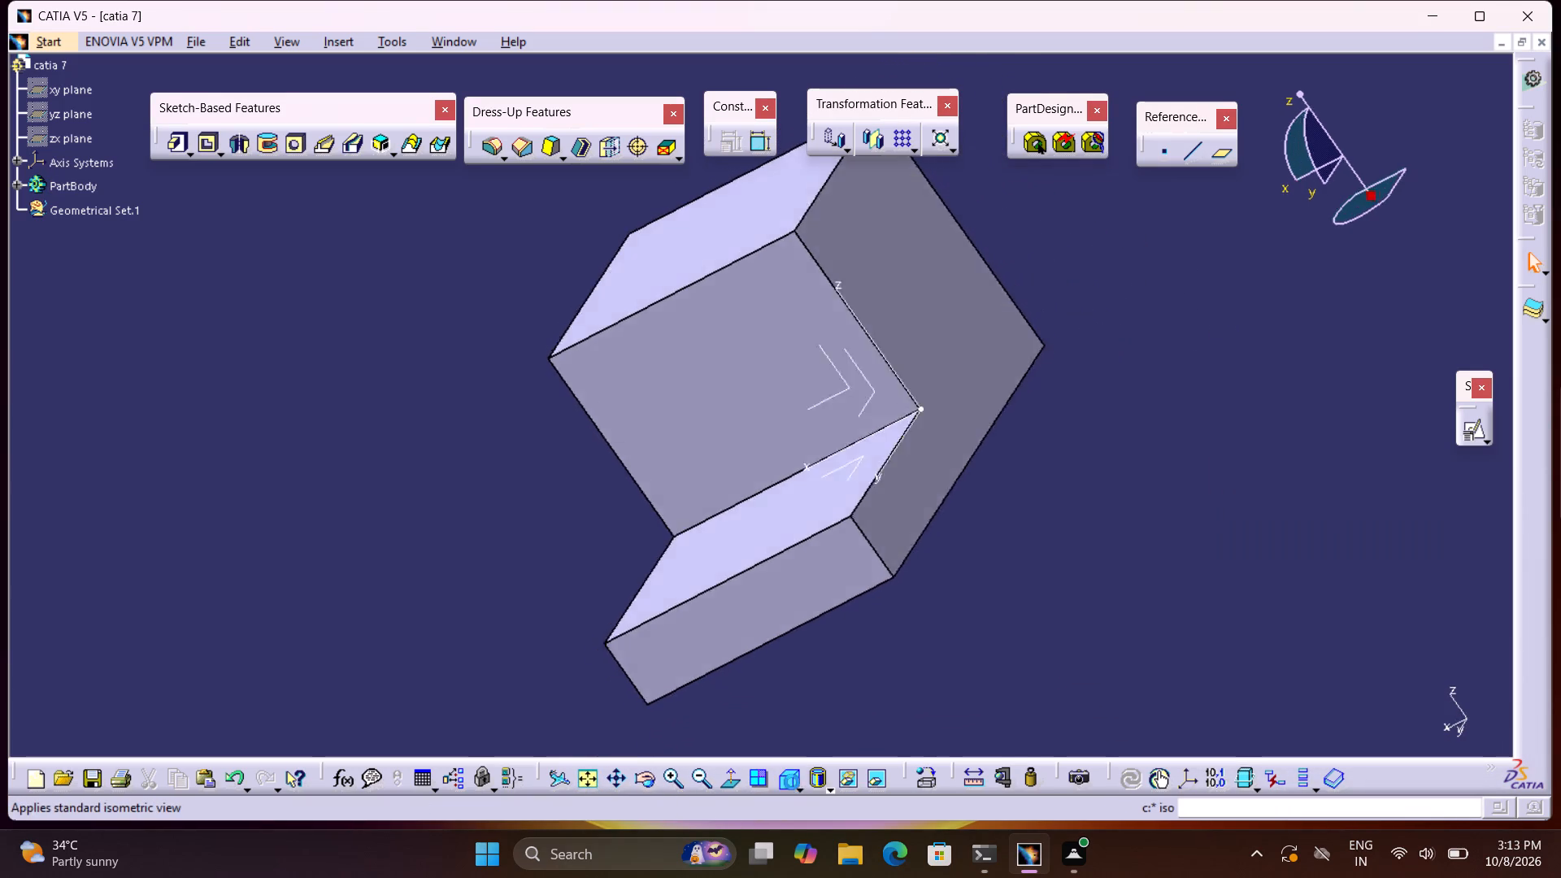
middle_click_drag(1137, 499, 1115, 488)
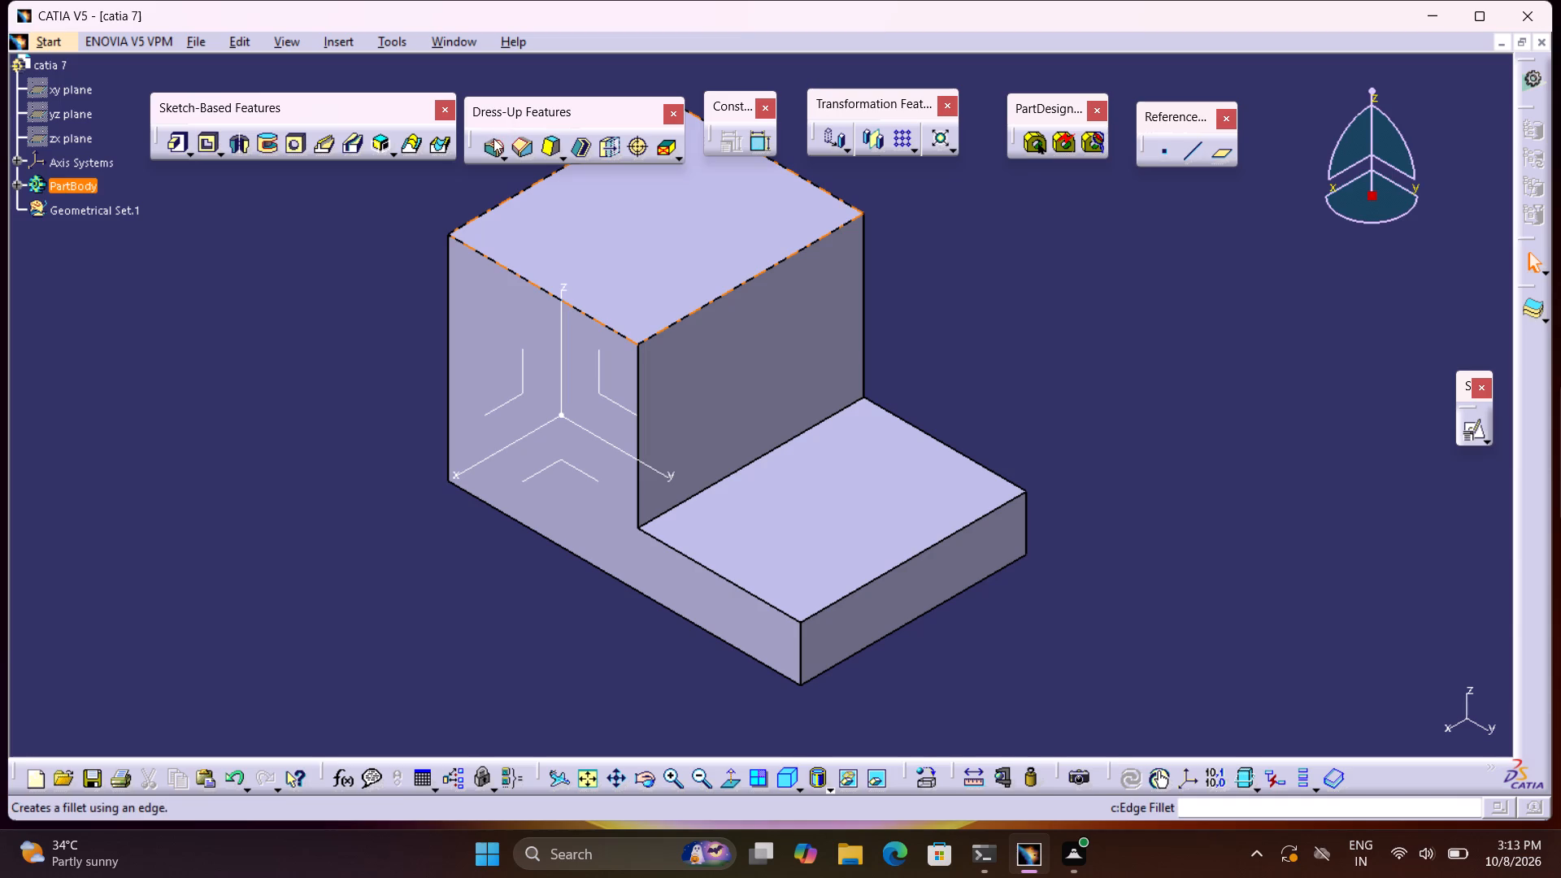
left_click(493, 141)
left_click(797, 641)
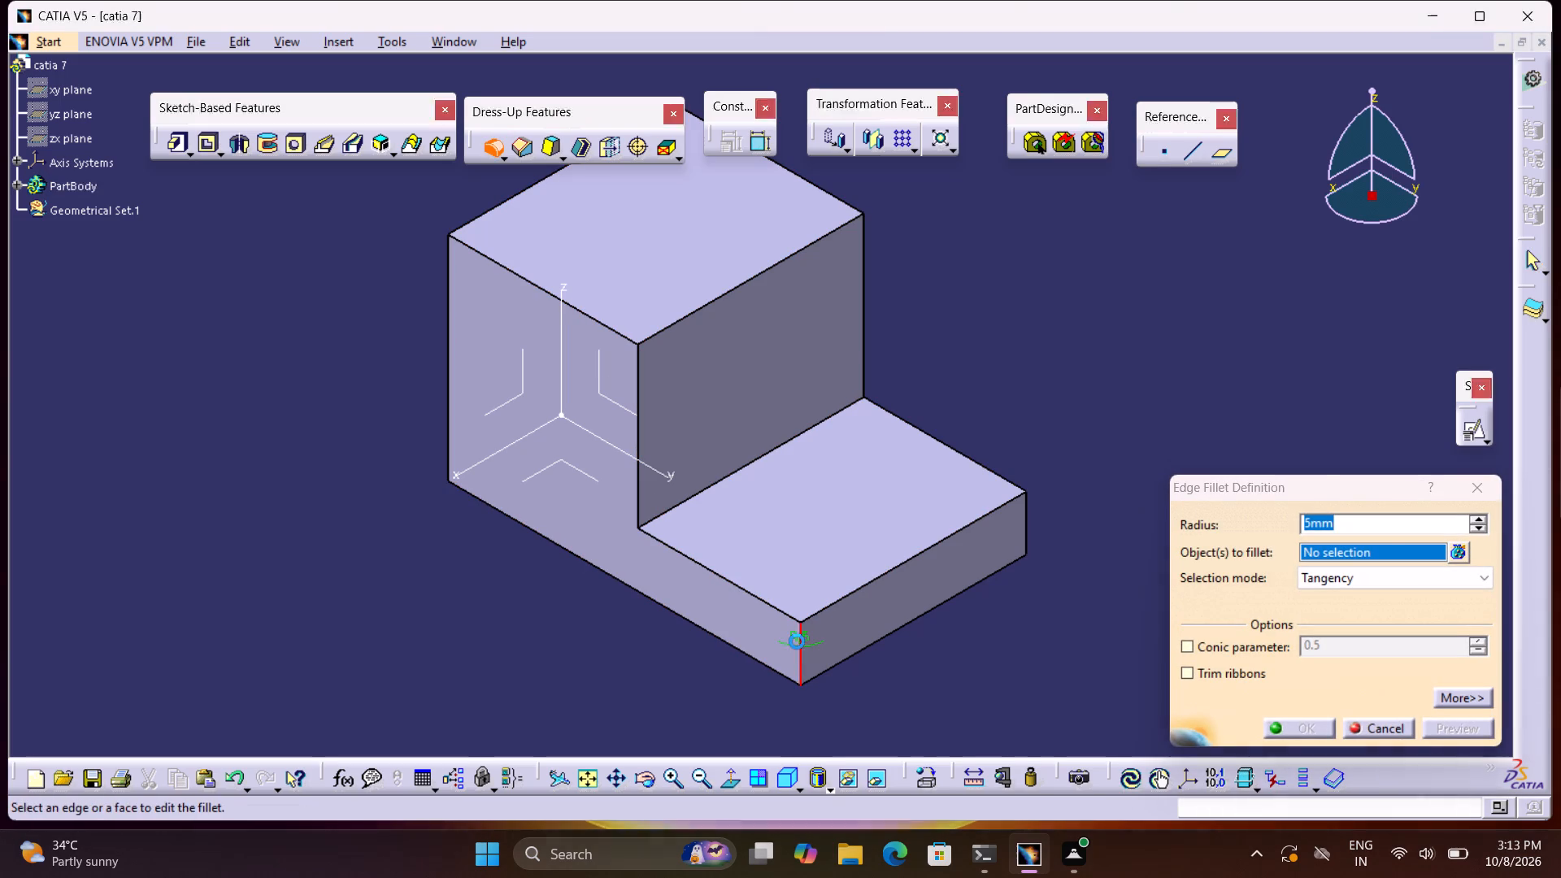
left_click(1027, 523)
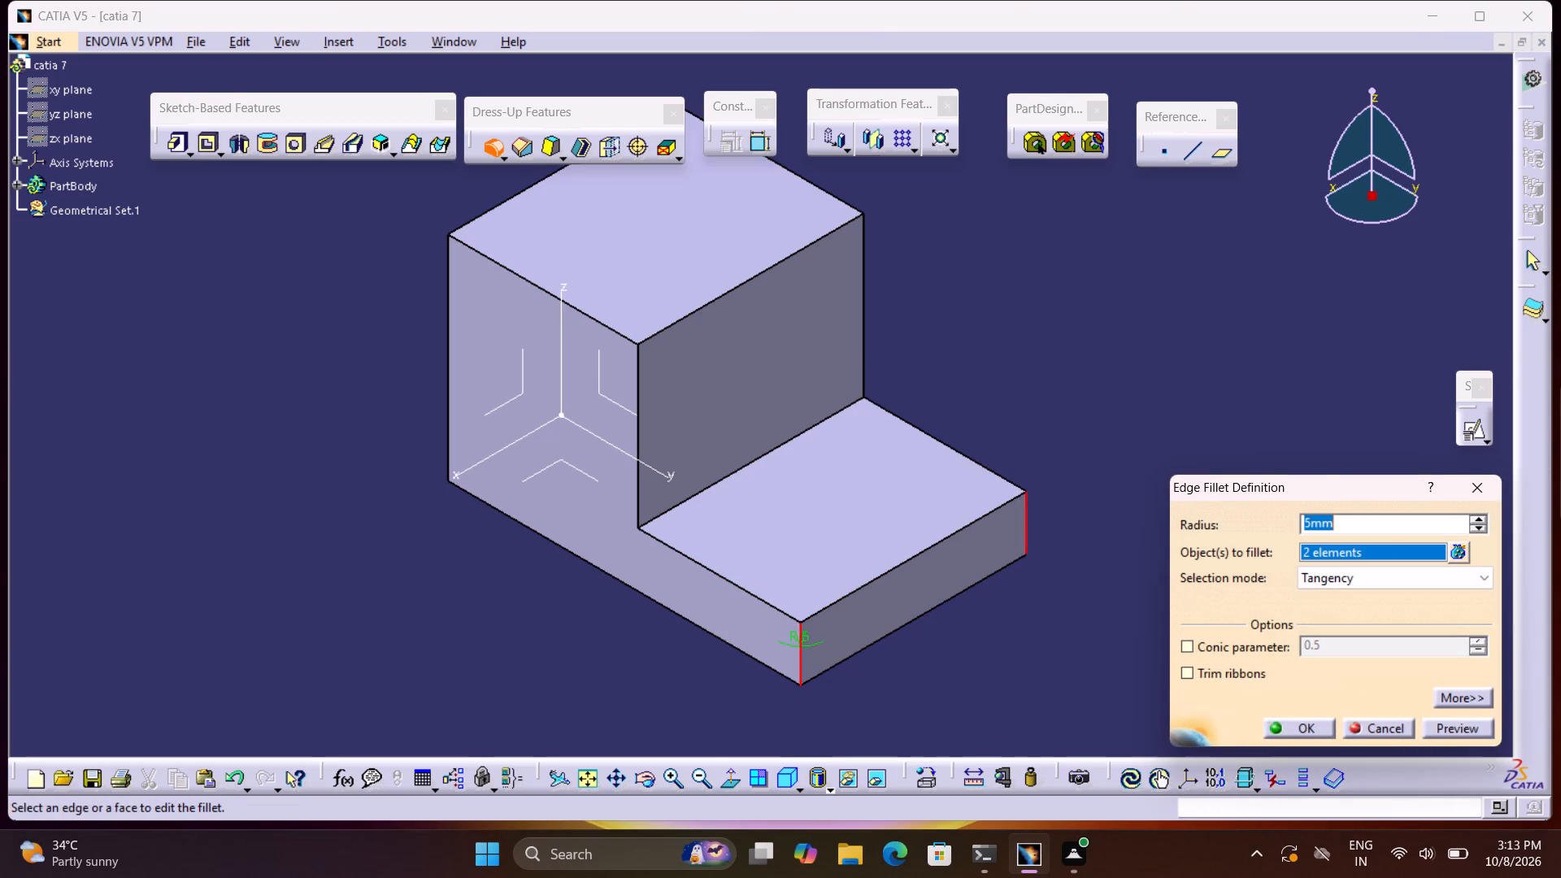
double_click(804, 636)
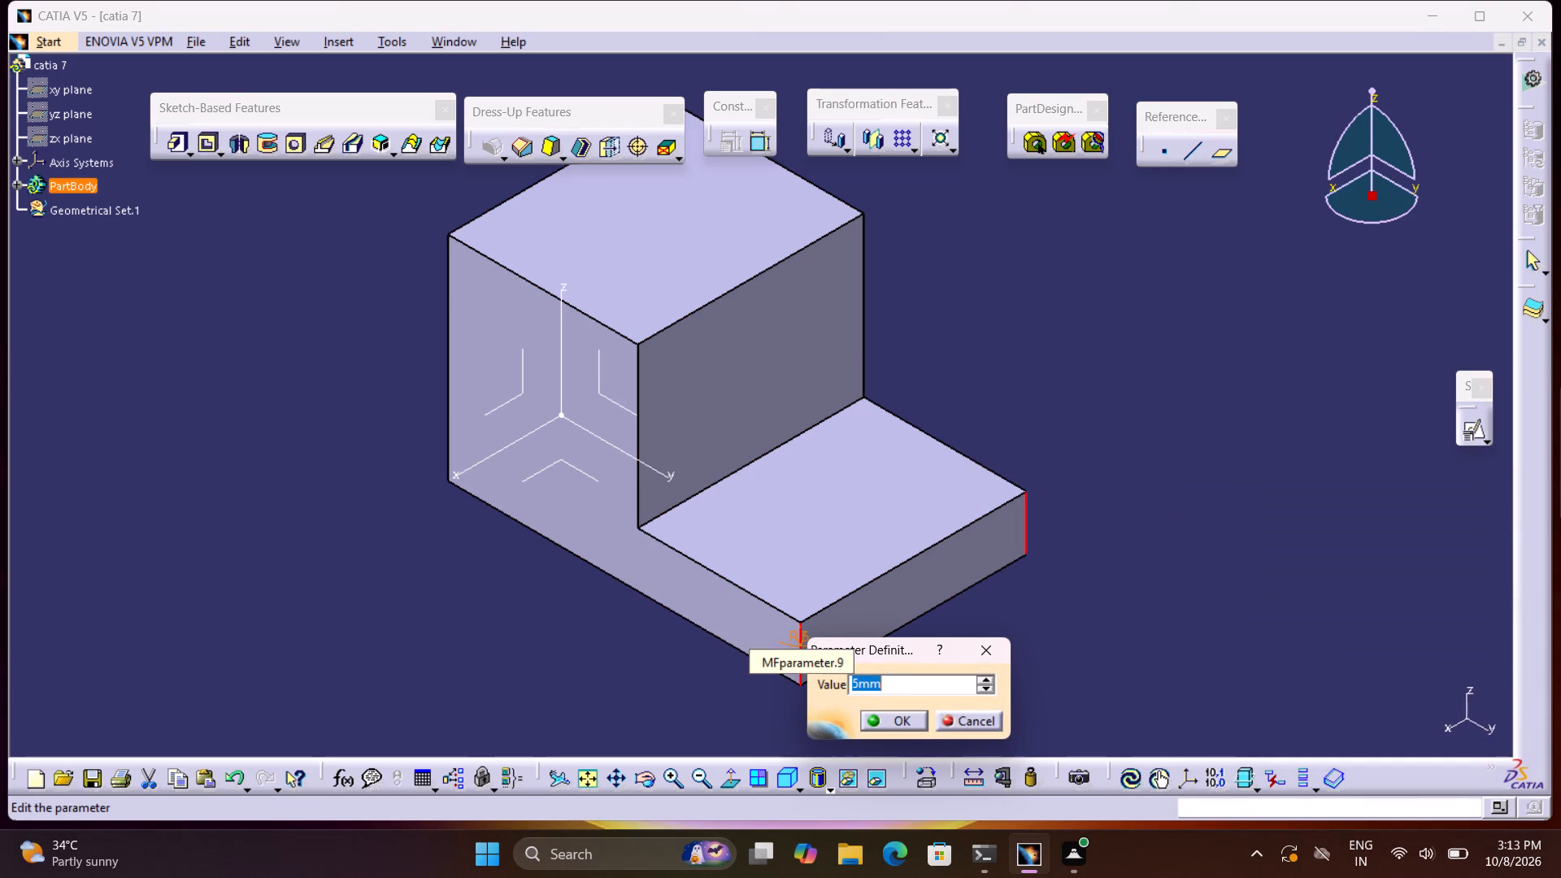
type("20")
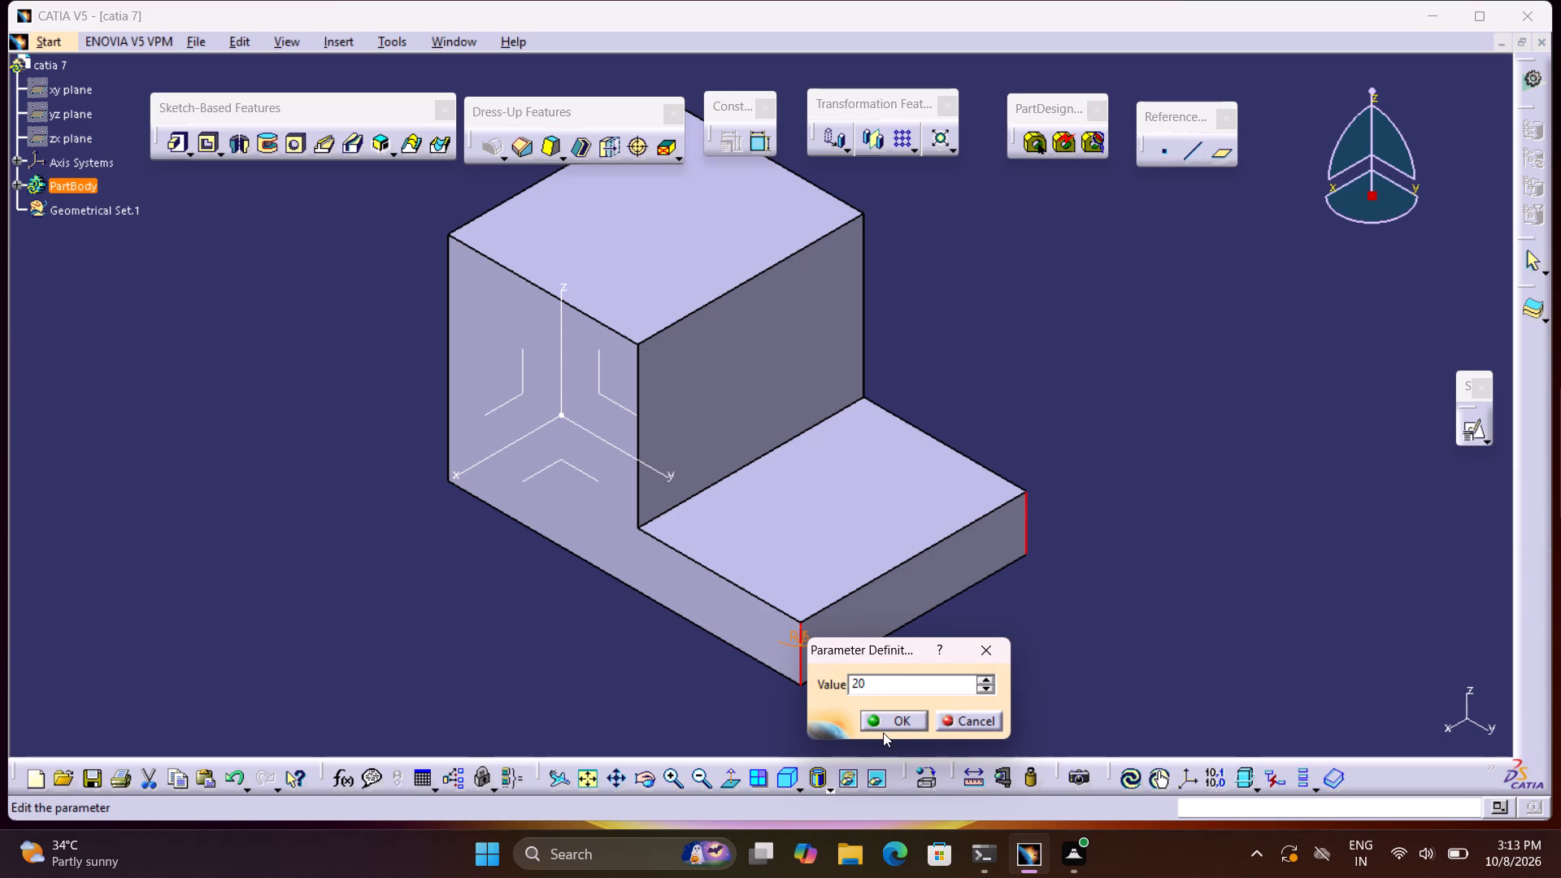
left_click(886, 724)
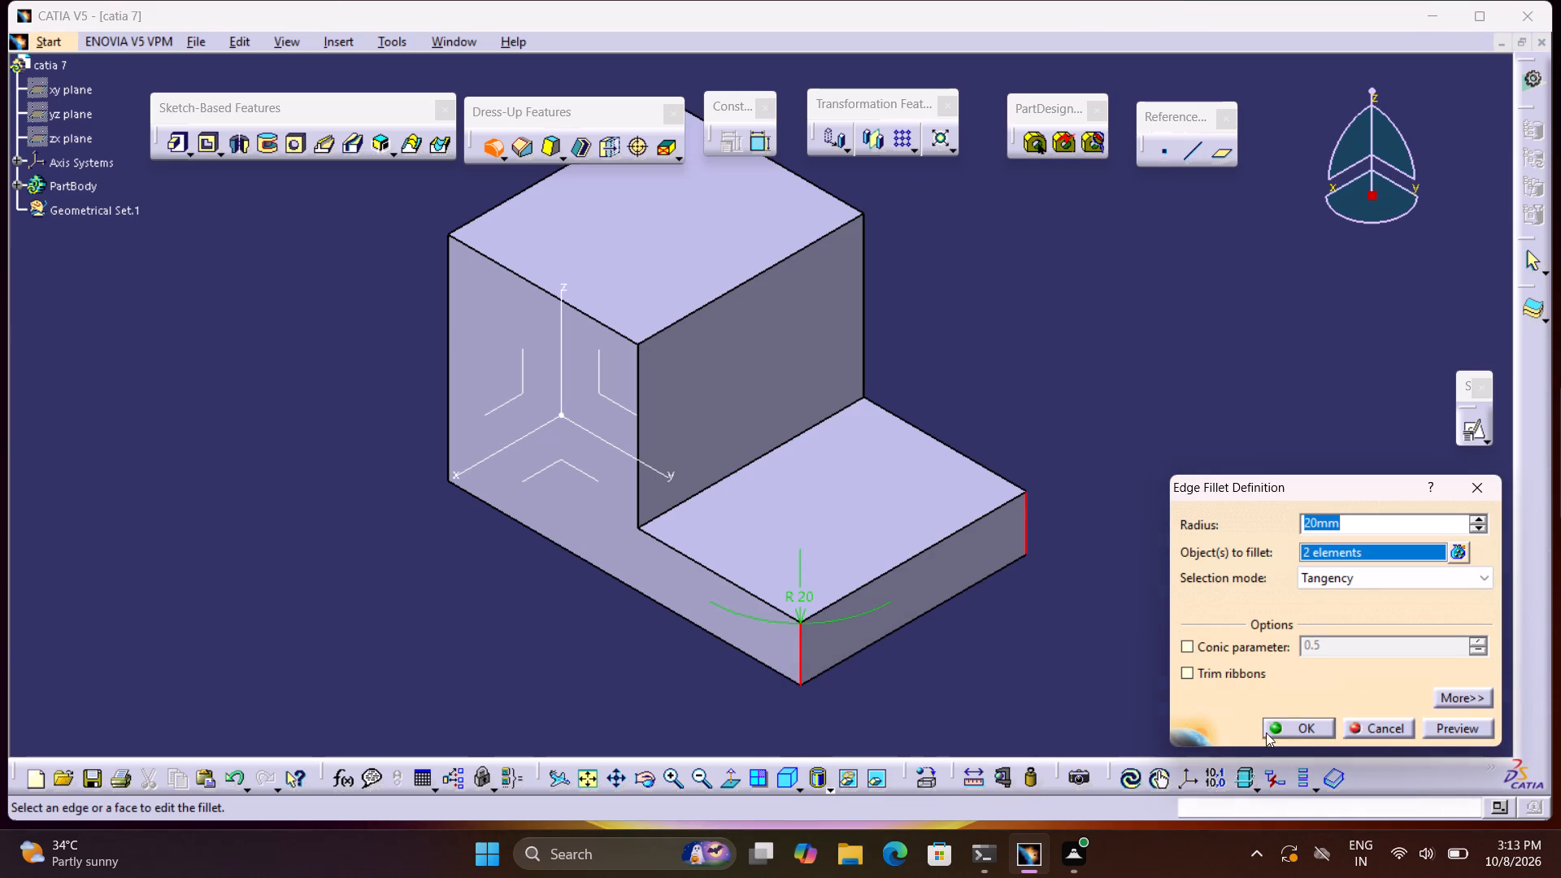
left_click(1465, 732)
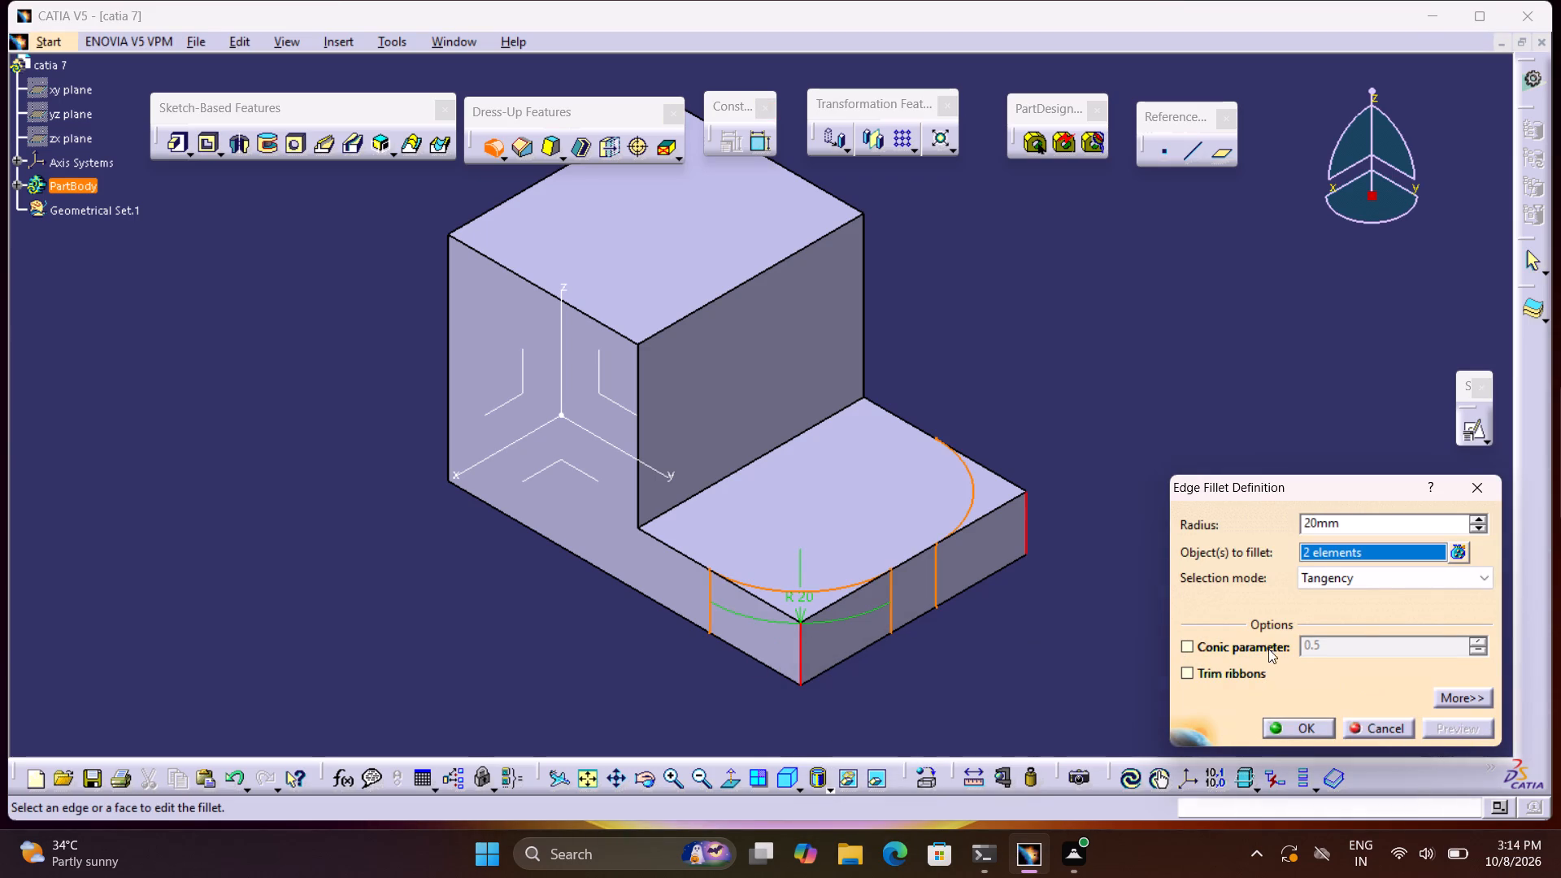
Set the radius of the foot's corner fillets to 22 mm and apply the fillet.
left_click_drag(1348, 522, 1194, 548)
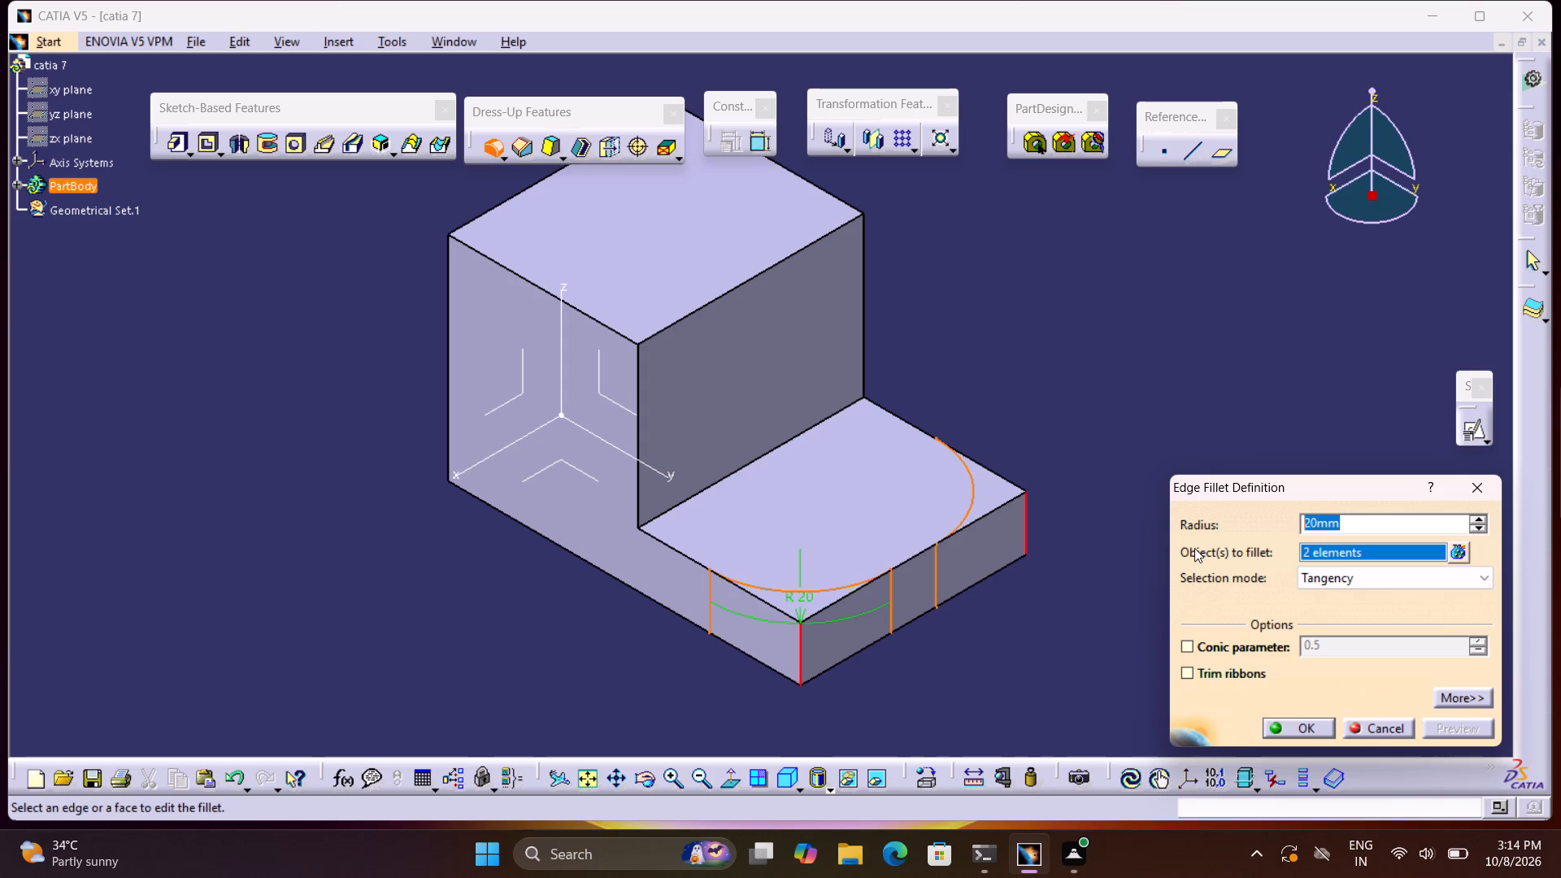
key("2")
key("2")
left_click(1066, 666)
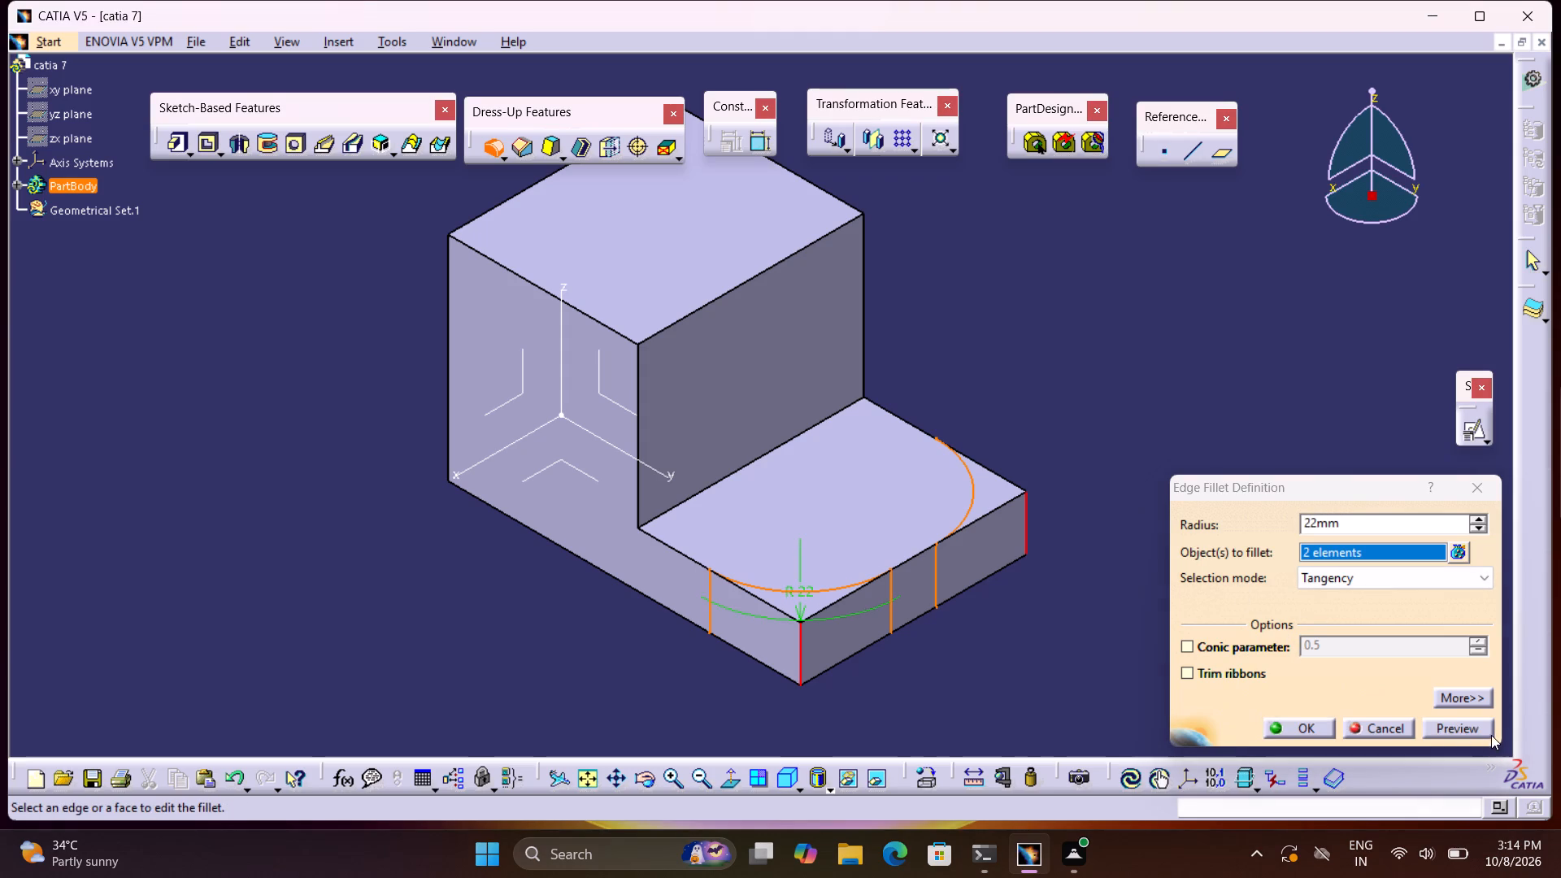
left_click(1479, 730)
left_click(1276, 728)
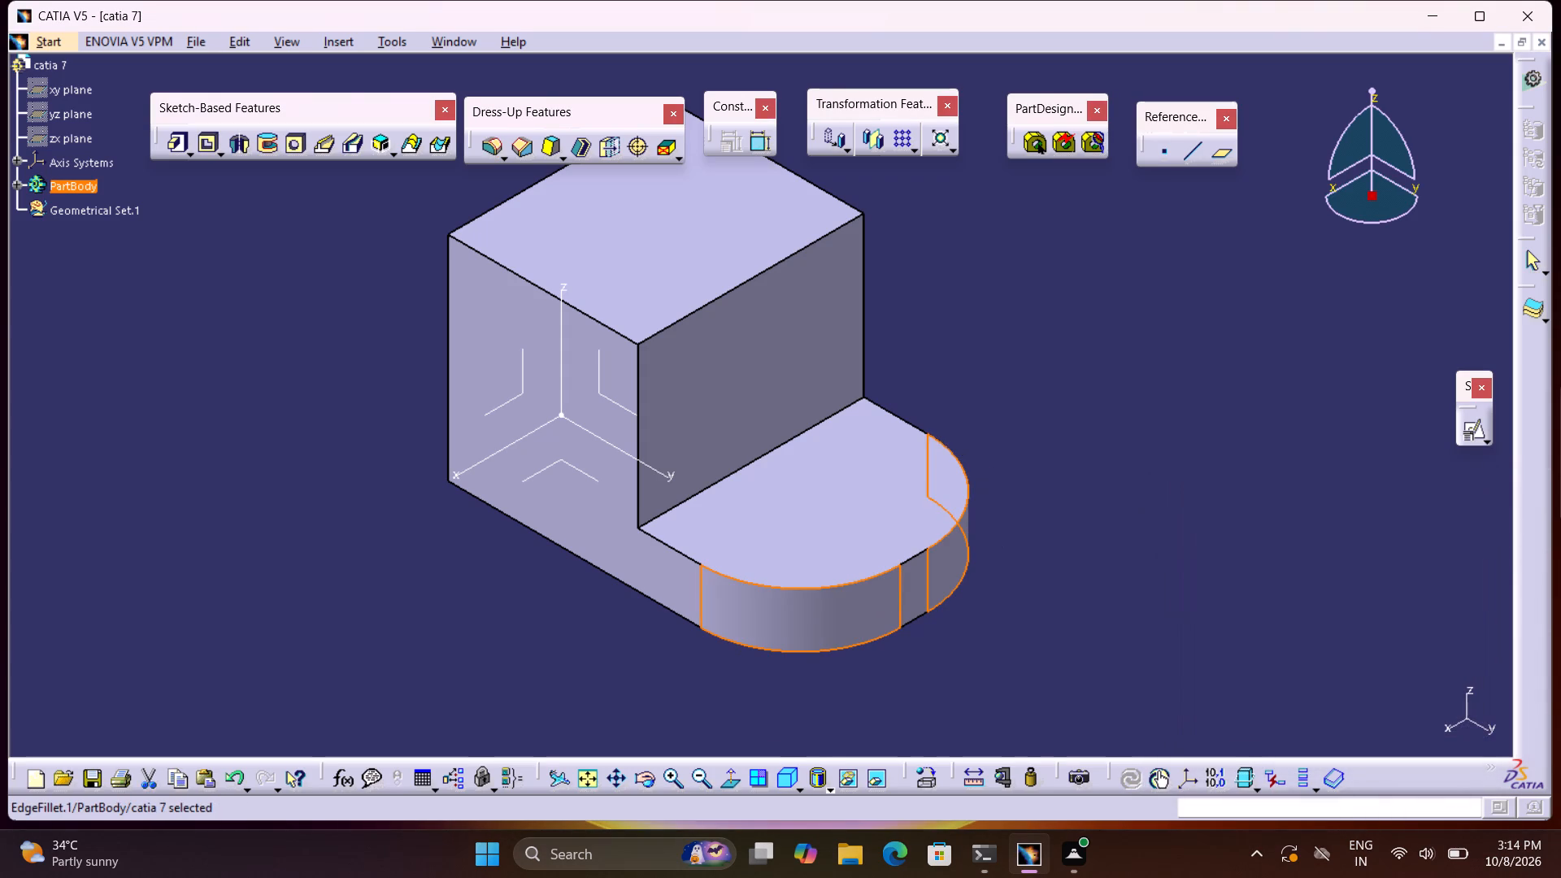
Measure the distance between the two fillet boundary edges on the foot's end face.
middle_click_drag(1181, 612, 976, 636)
right_click_drag(1141, 612, 1123, 613)
right_click_drag(1046, 624, 976, 636)
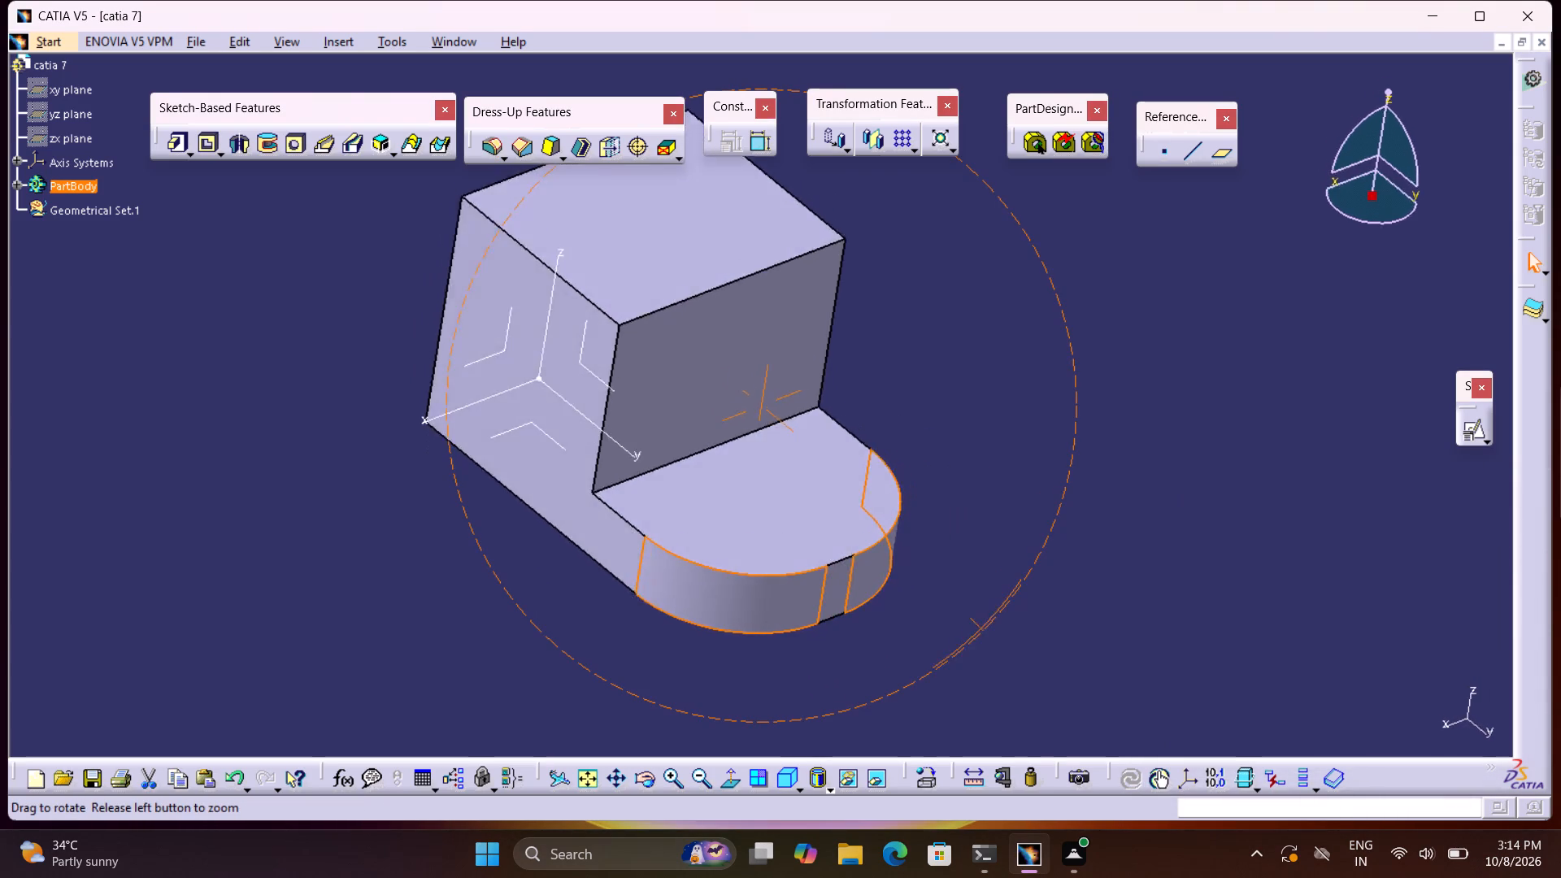
right_click_drag(976, 636, 876, 642)
middle_click_drag(976, 636, 876, 642)
middle_click(876, 642)
middle_click_drag(720, 467, 854, 662)
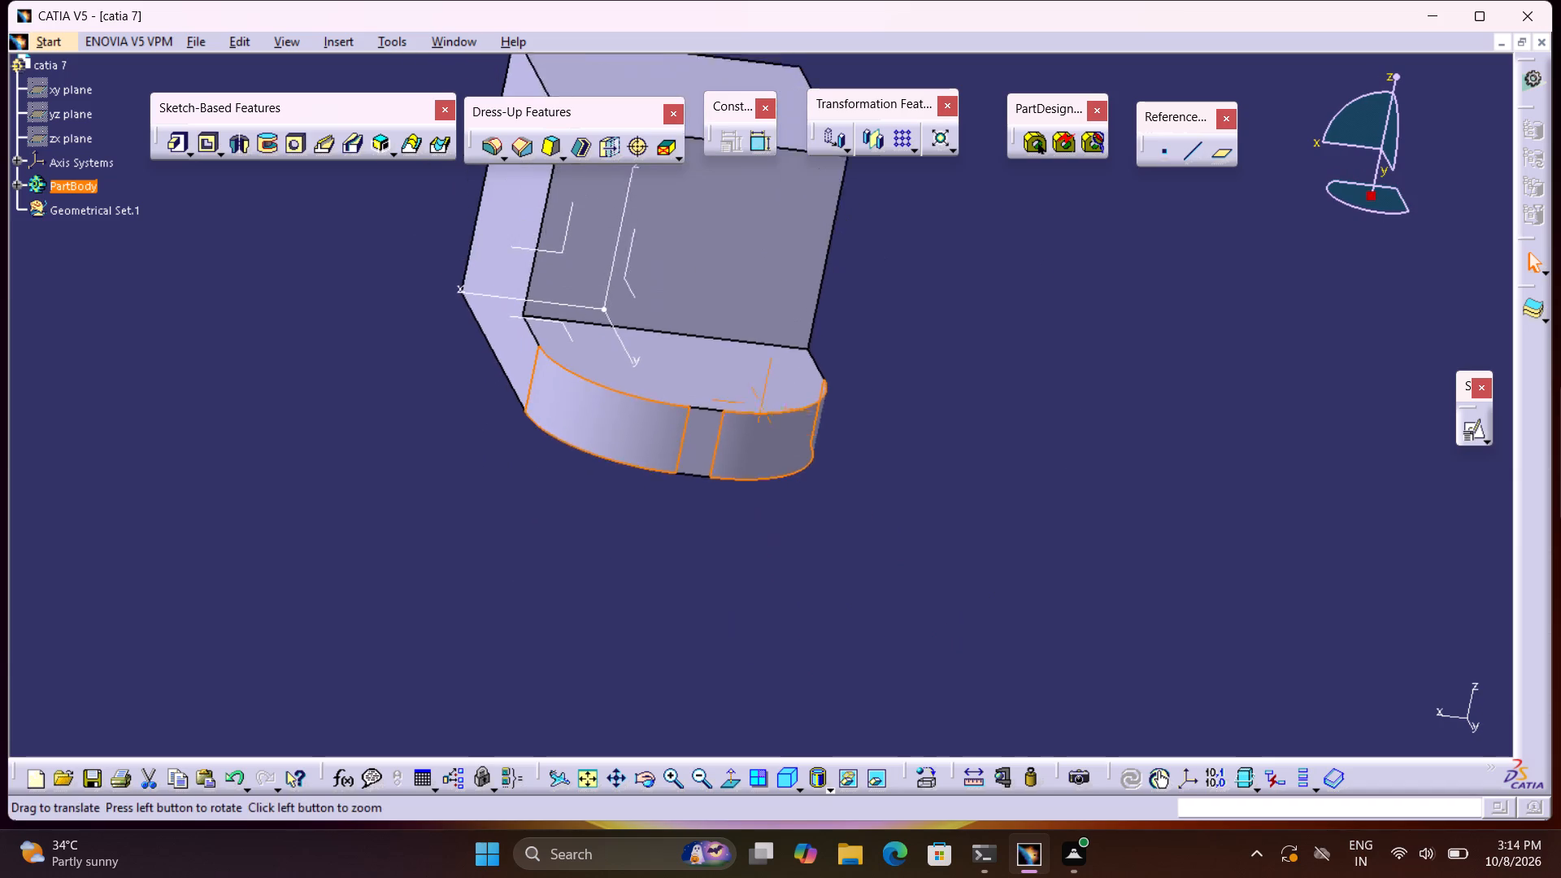
middle_click_drag(854, 662, 811, 580)
right_click(859, 667)
left_click(980, 786)
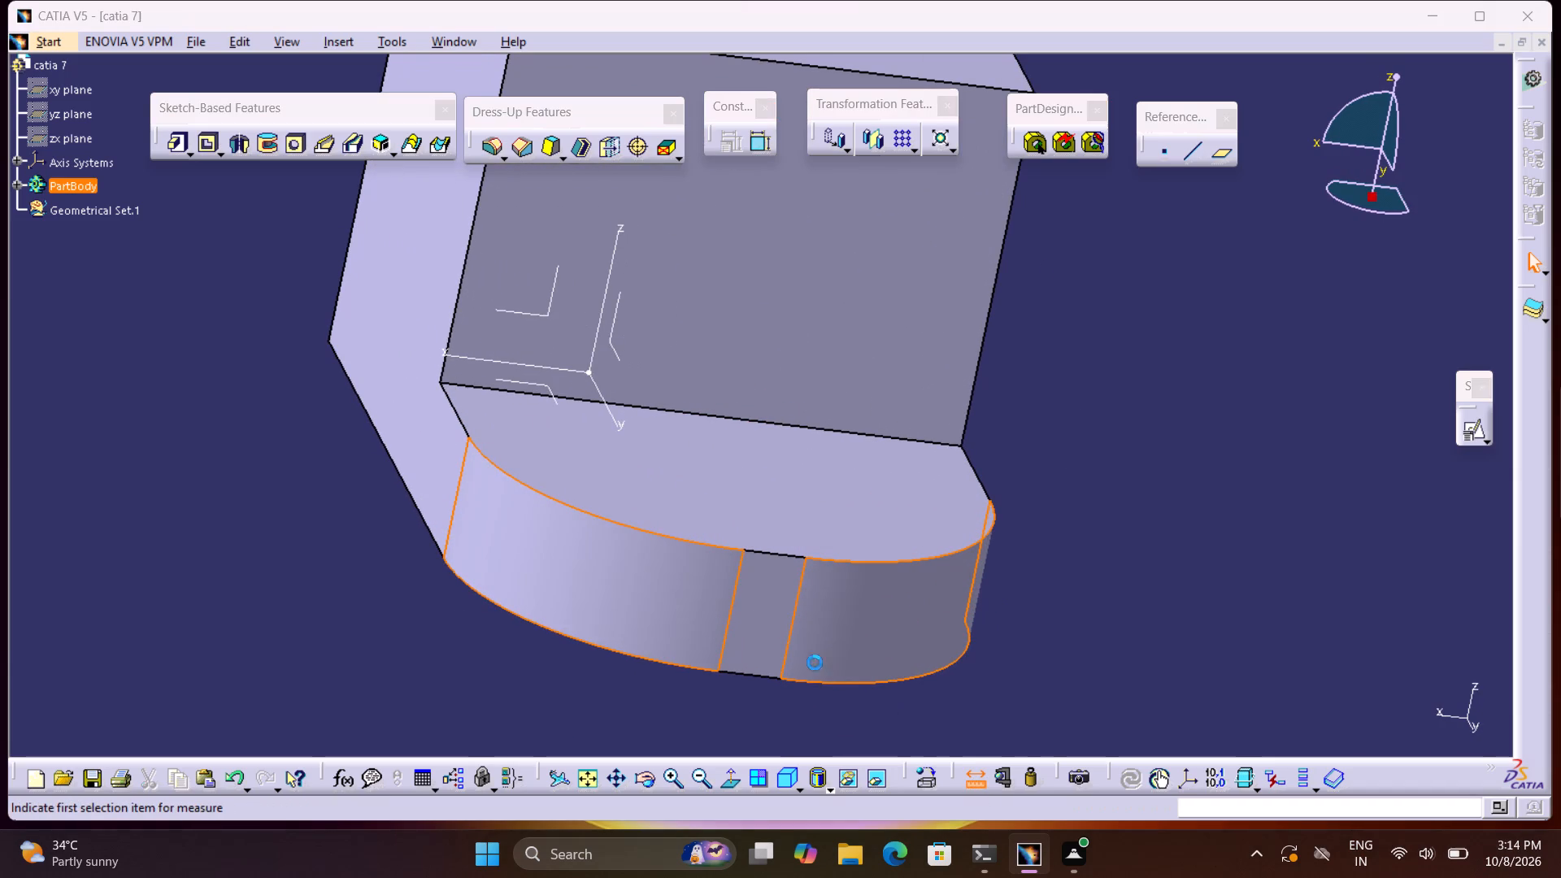
left_click(732, 606)
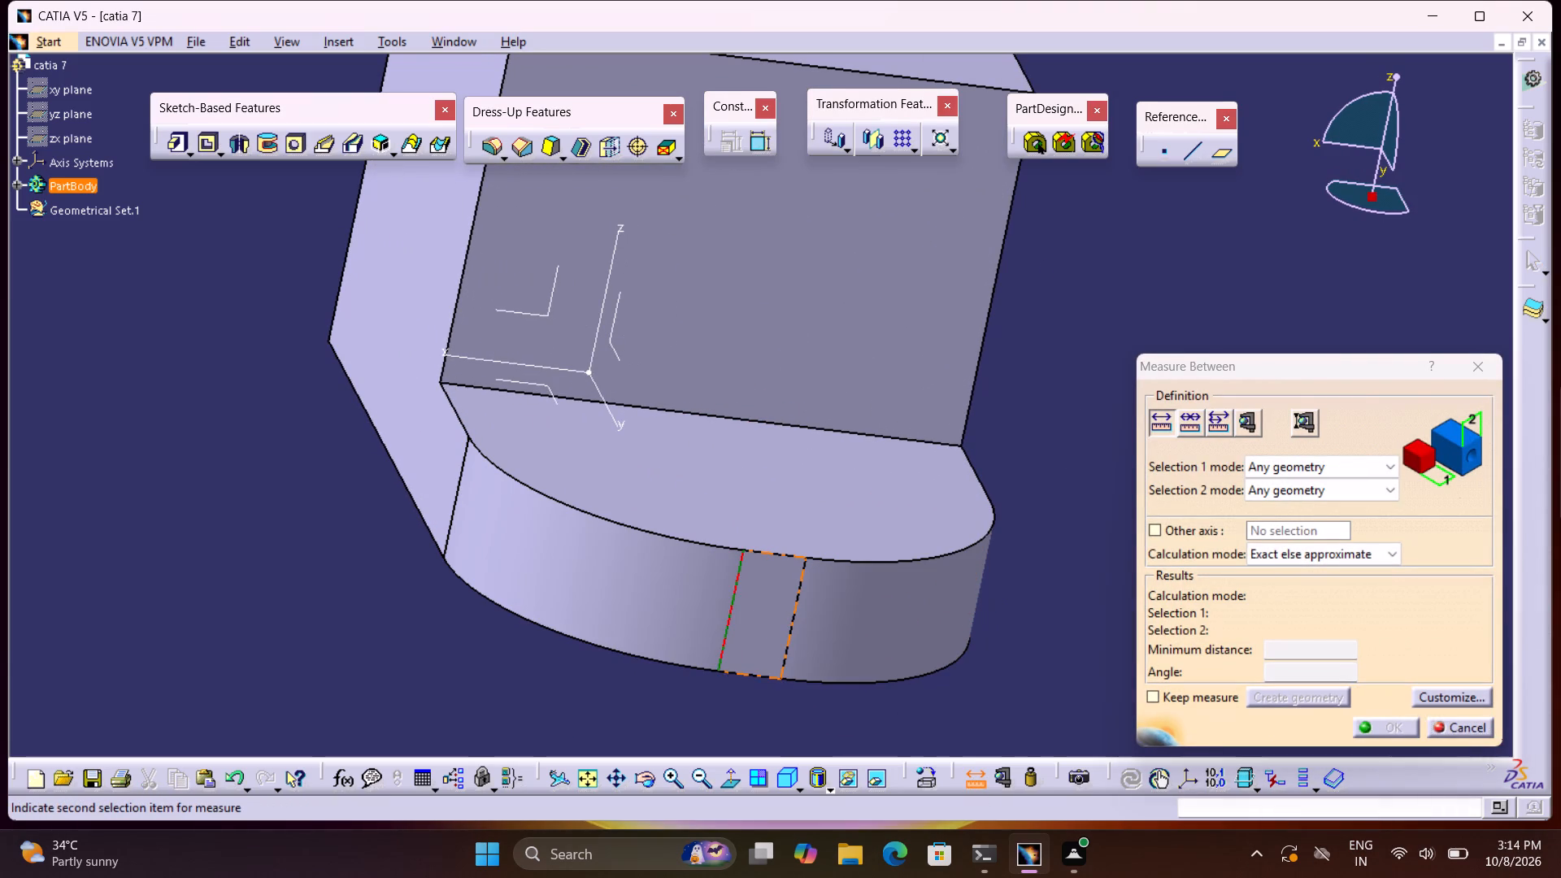
left_click(793, 624)
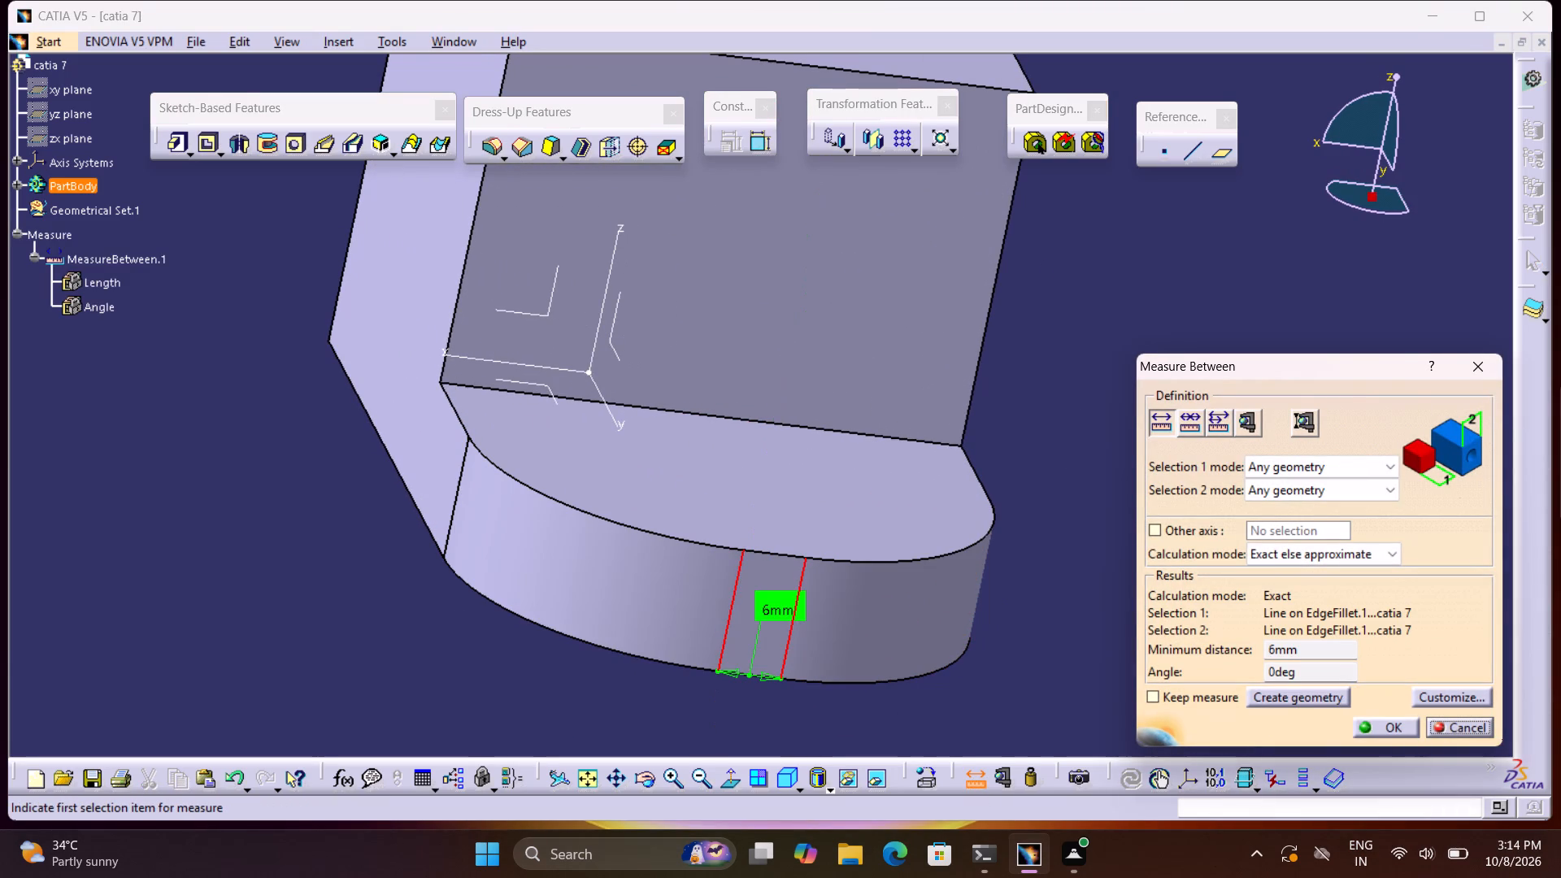
left_click(1447, 721)
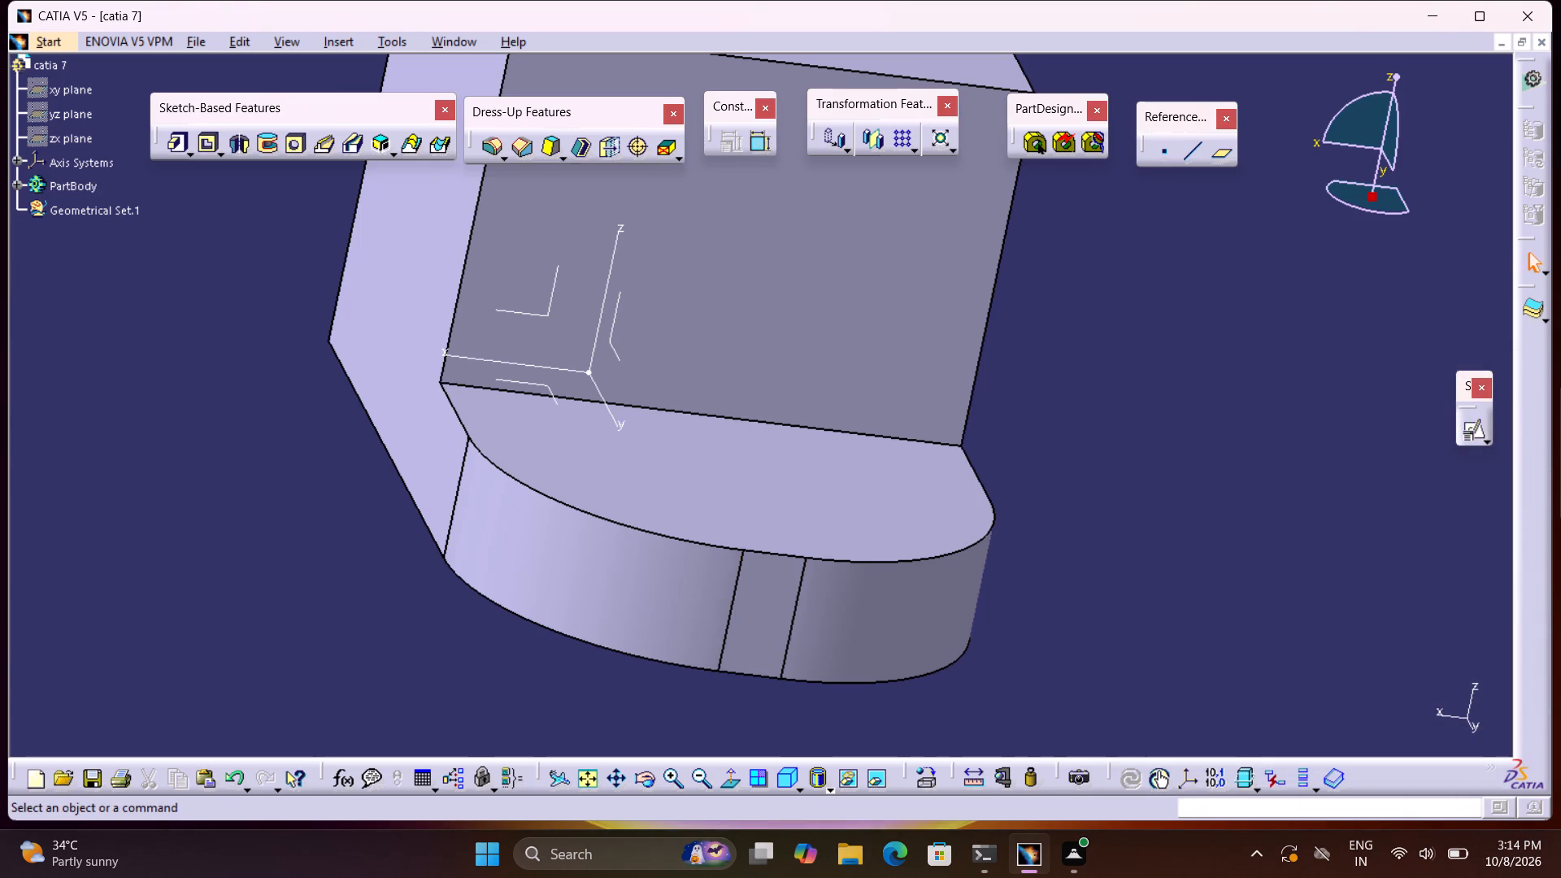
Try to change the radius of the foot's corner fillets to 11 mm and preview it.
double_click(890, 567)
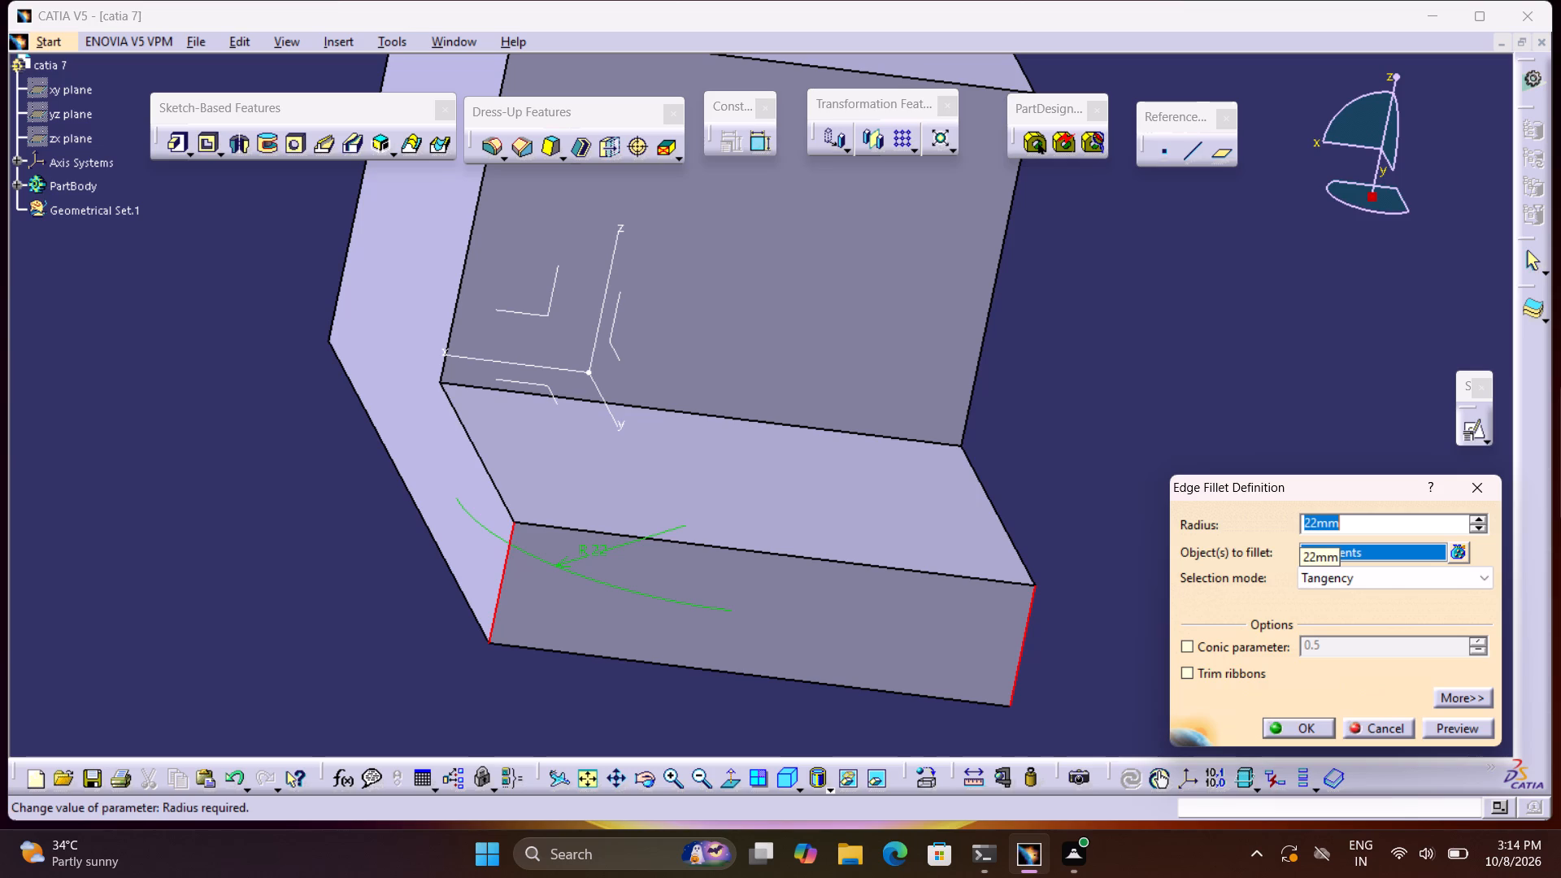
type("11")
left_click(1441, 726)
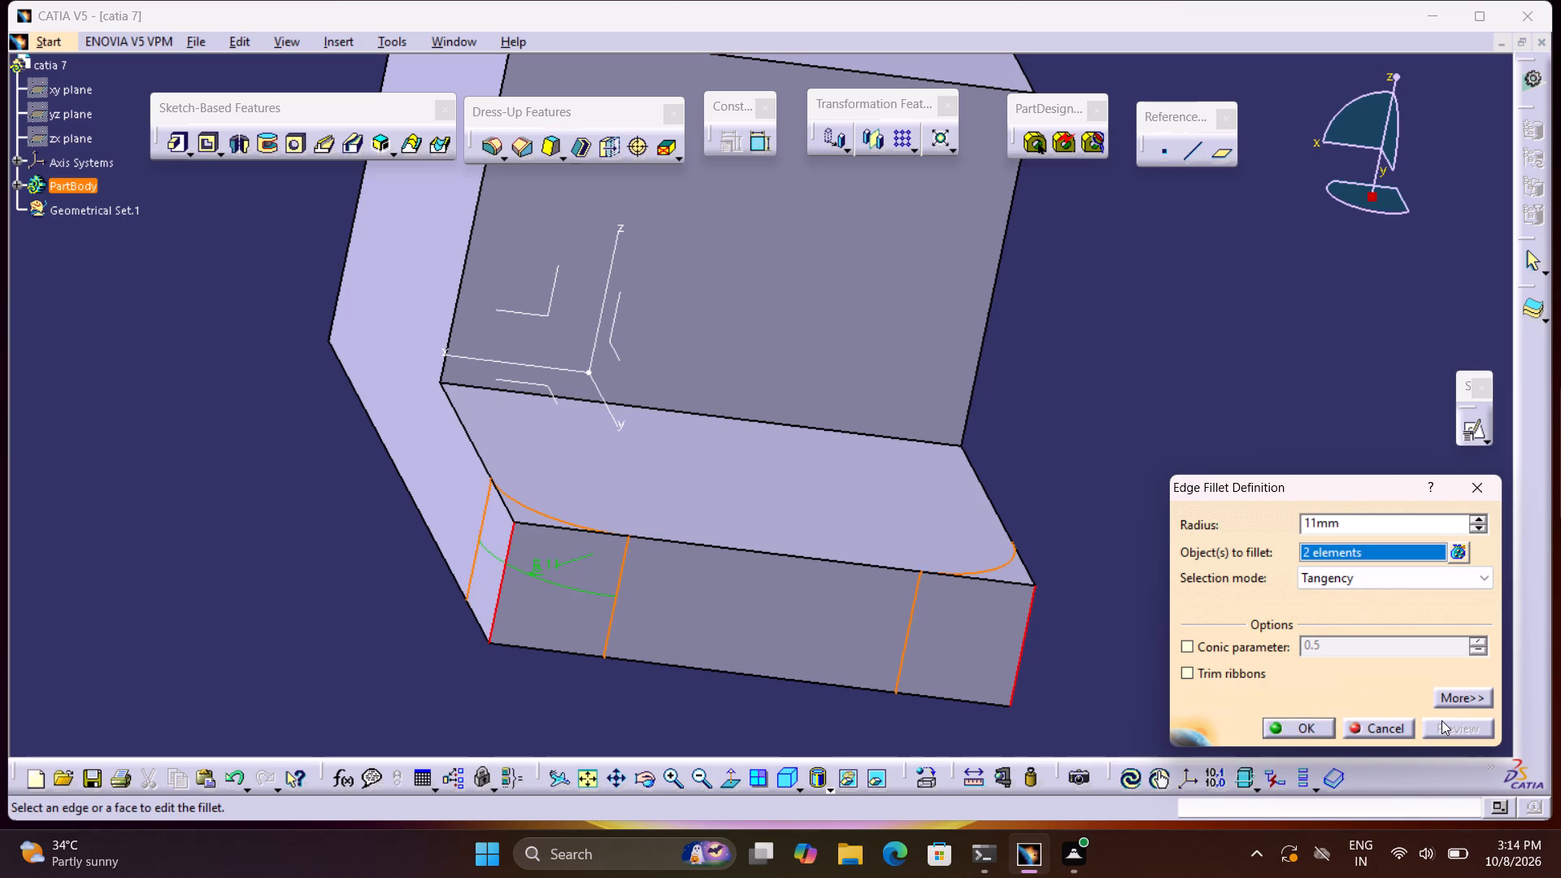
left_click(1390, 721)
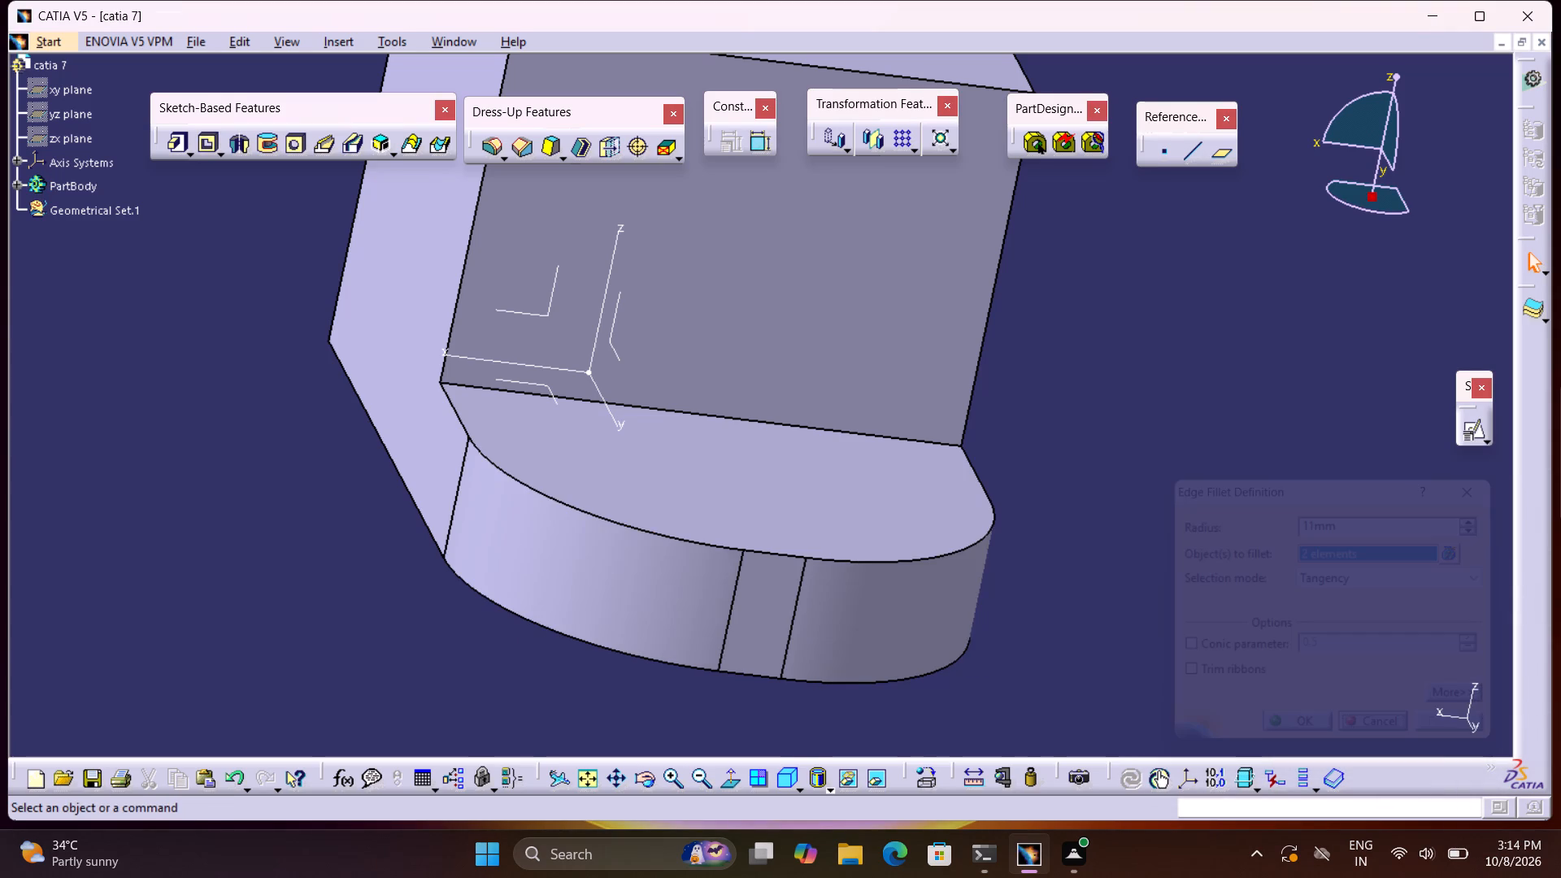
Delete the empty geometrical set from the part.
right_click(108, 212)
left_click(193, 499)
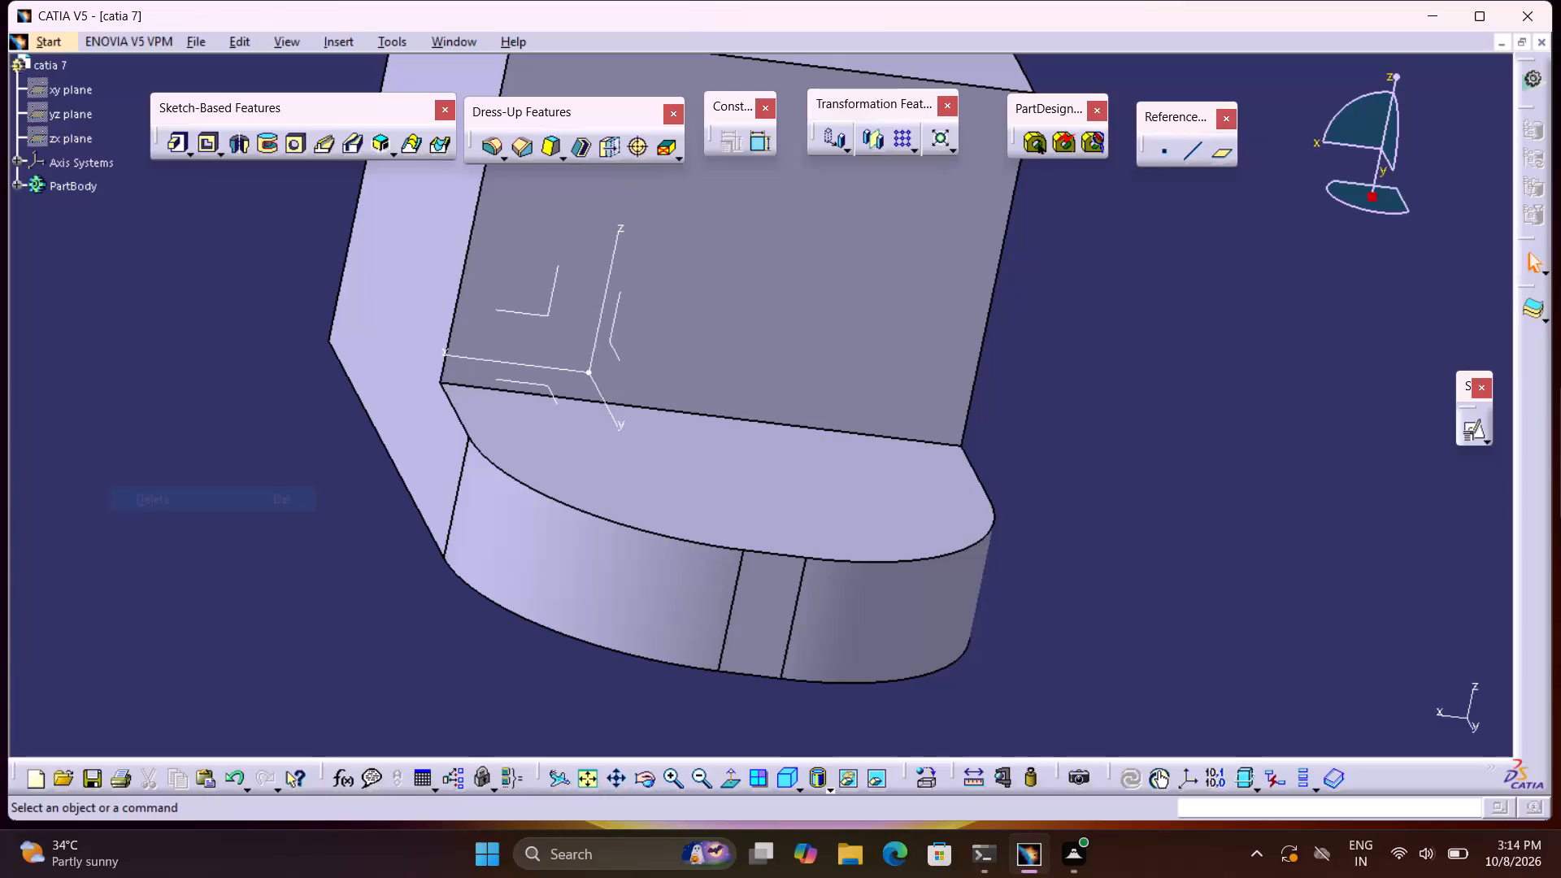
Delete the edge fillet that rounds the foot's outer corners.
left_click(16, 184)
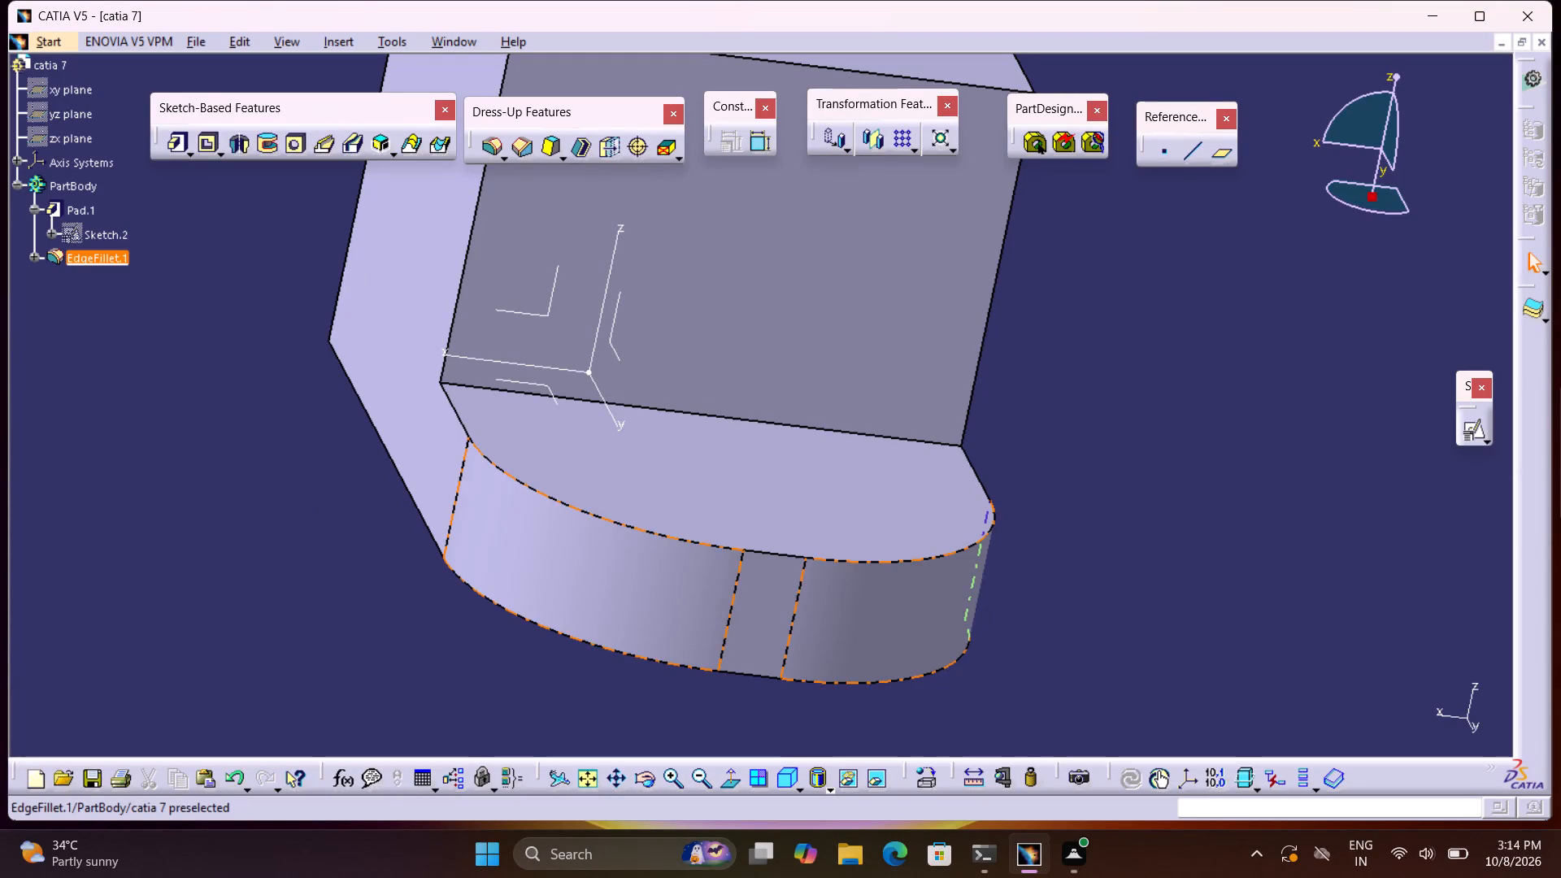
right_click(82, 253)
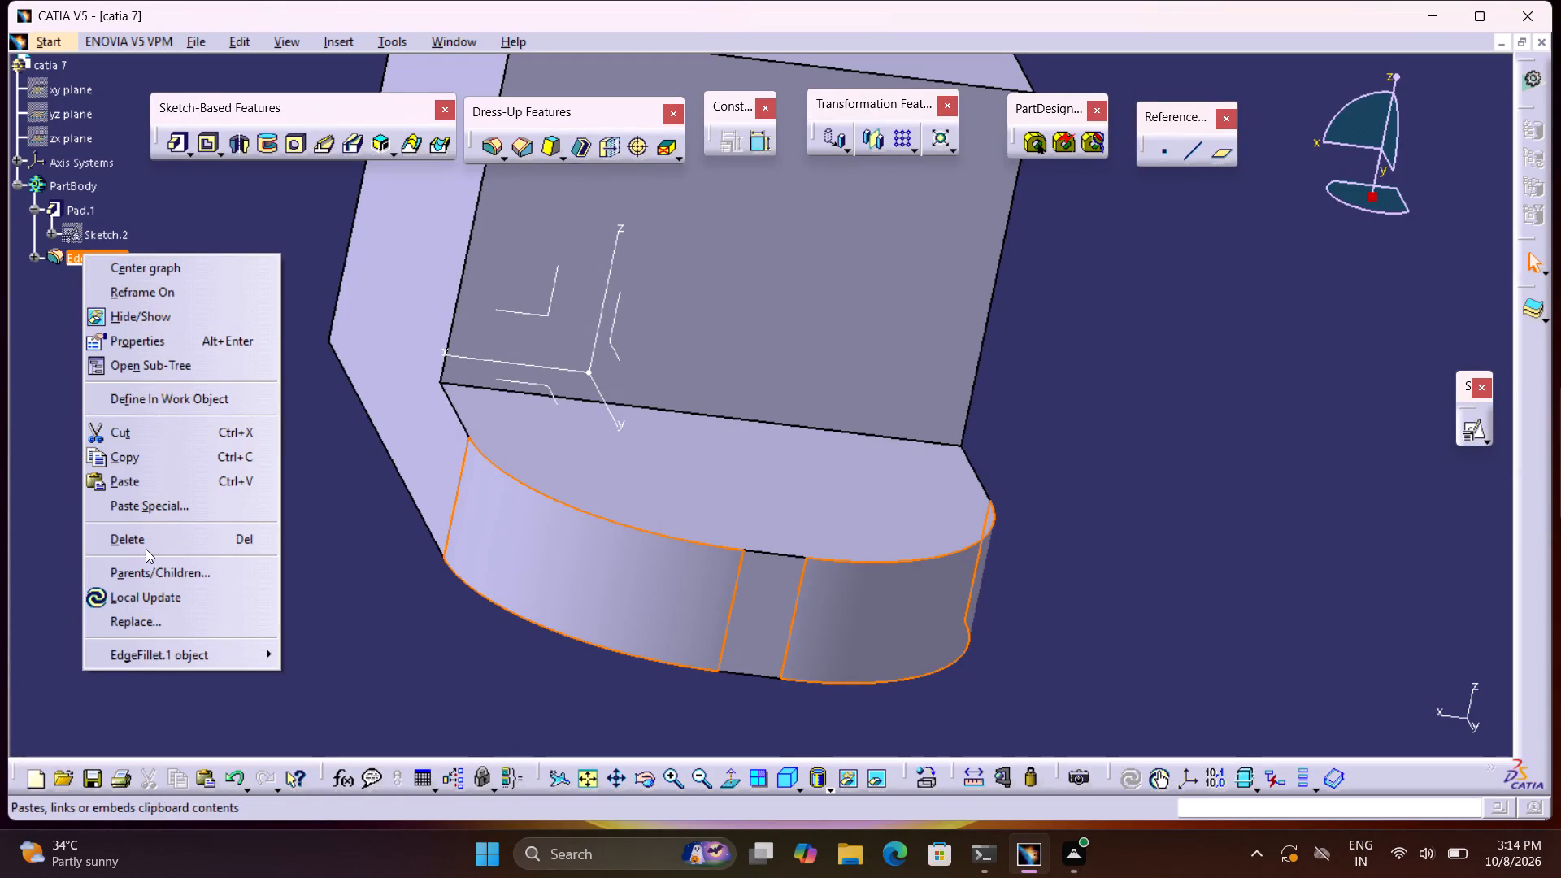
left_click(146, 549)
left_click(1371, 724)
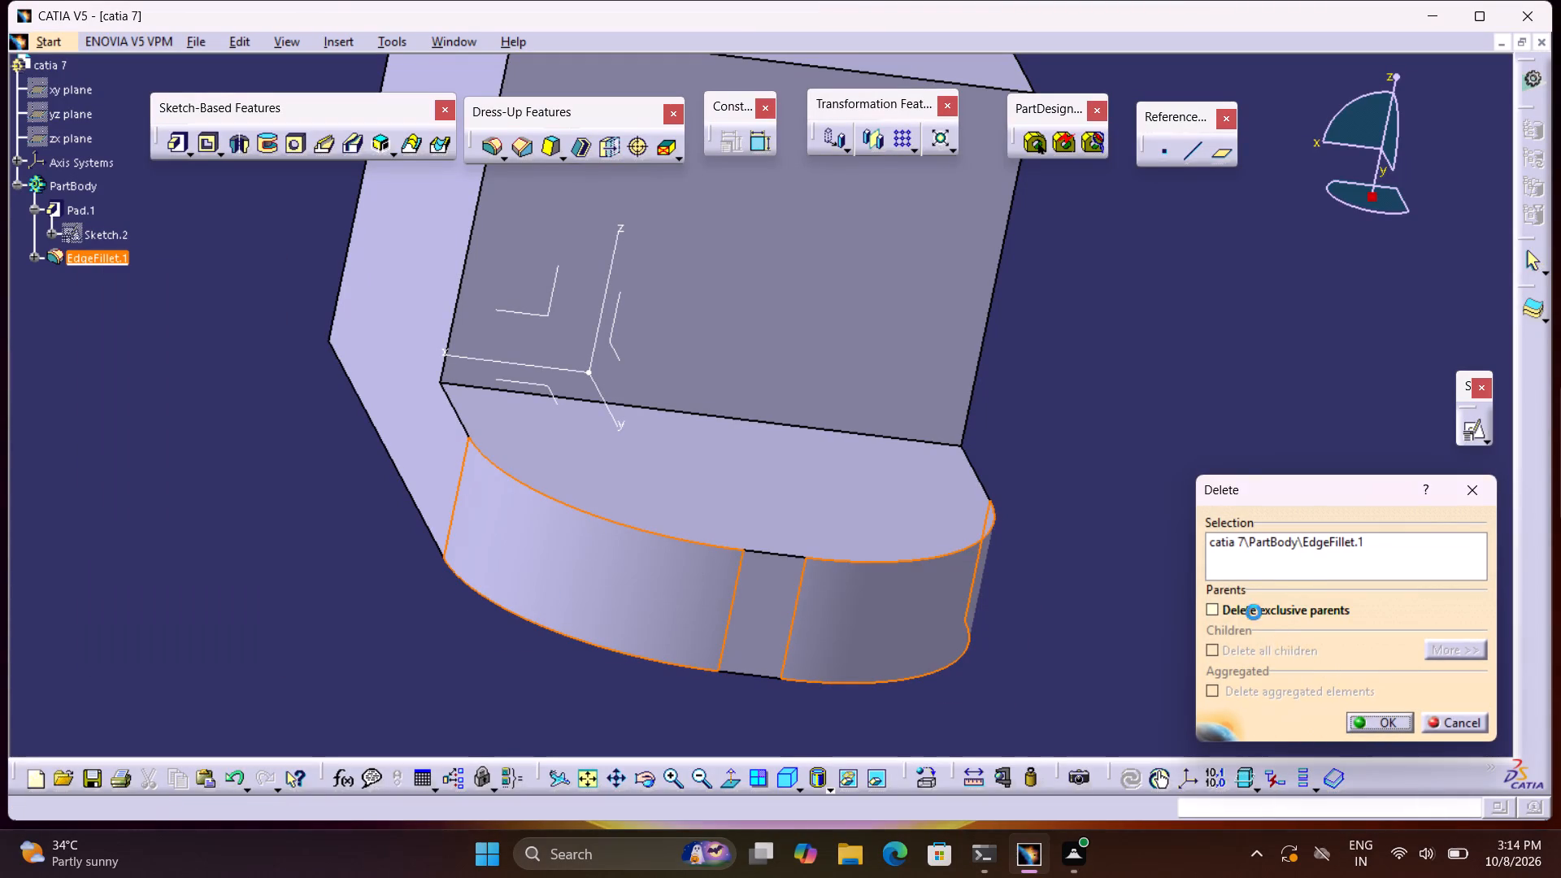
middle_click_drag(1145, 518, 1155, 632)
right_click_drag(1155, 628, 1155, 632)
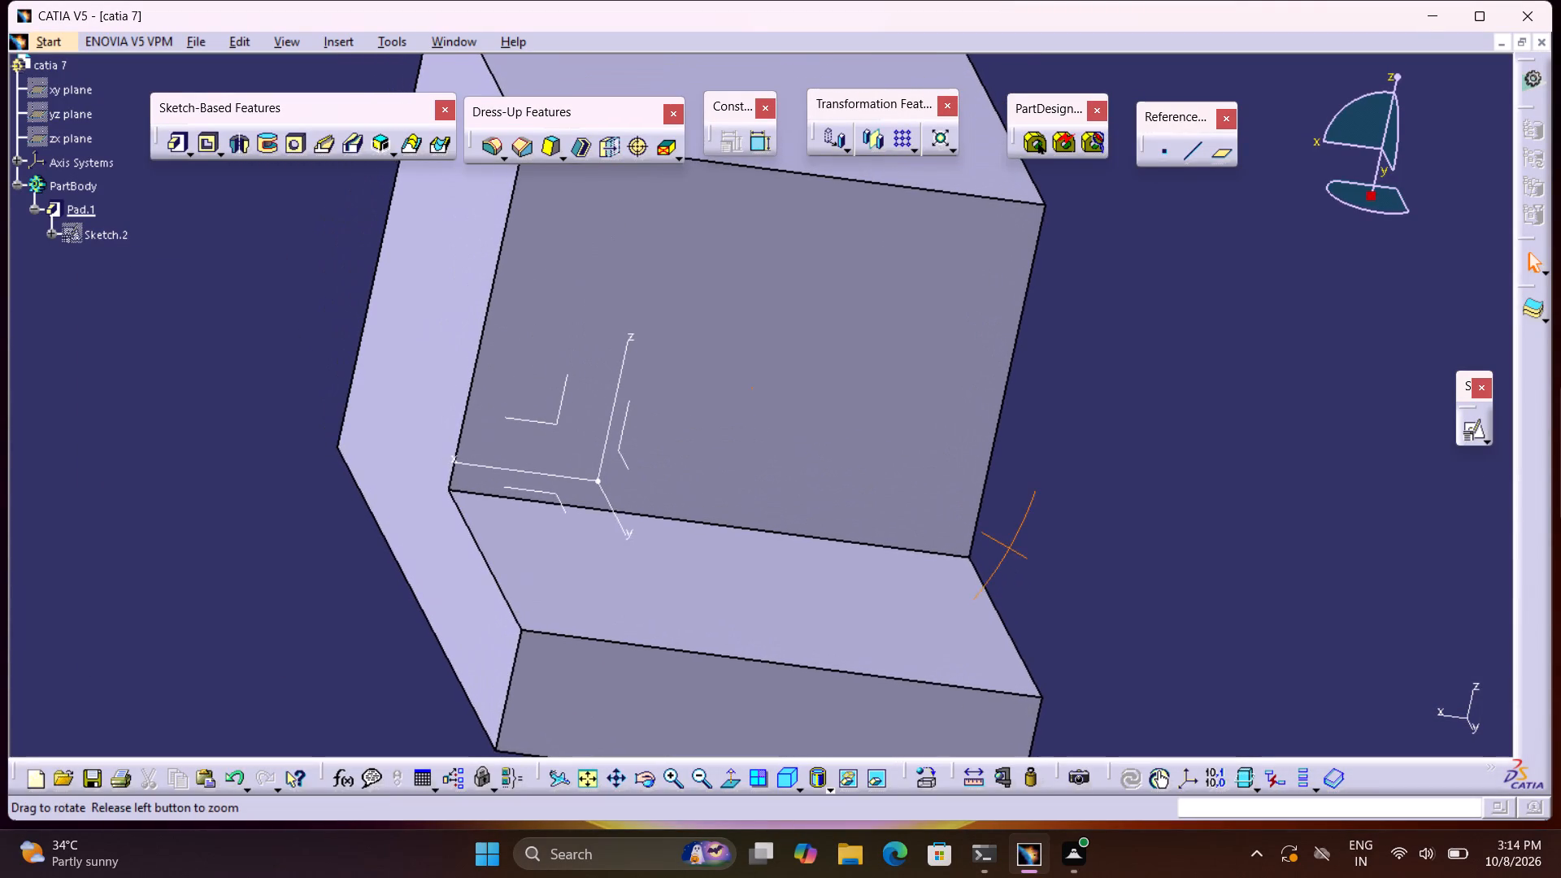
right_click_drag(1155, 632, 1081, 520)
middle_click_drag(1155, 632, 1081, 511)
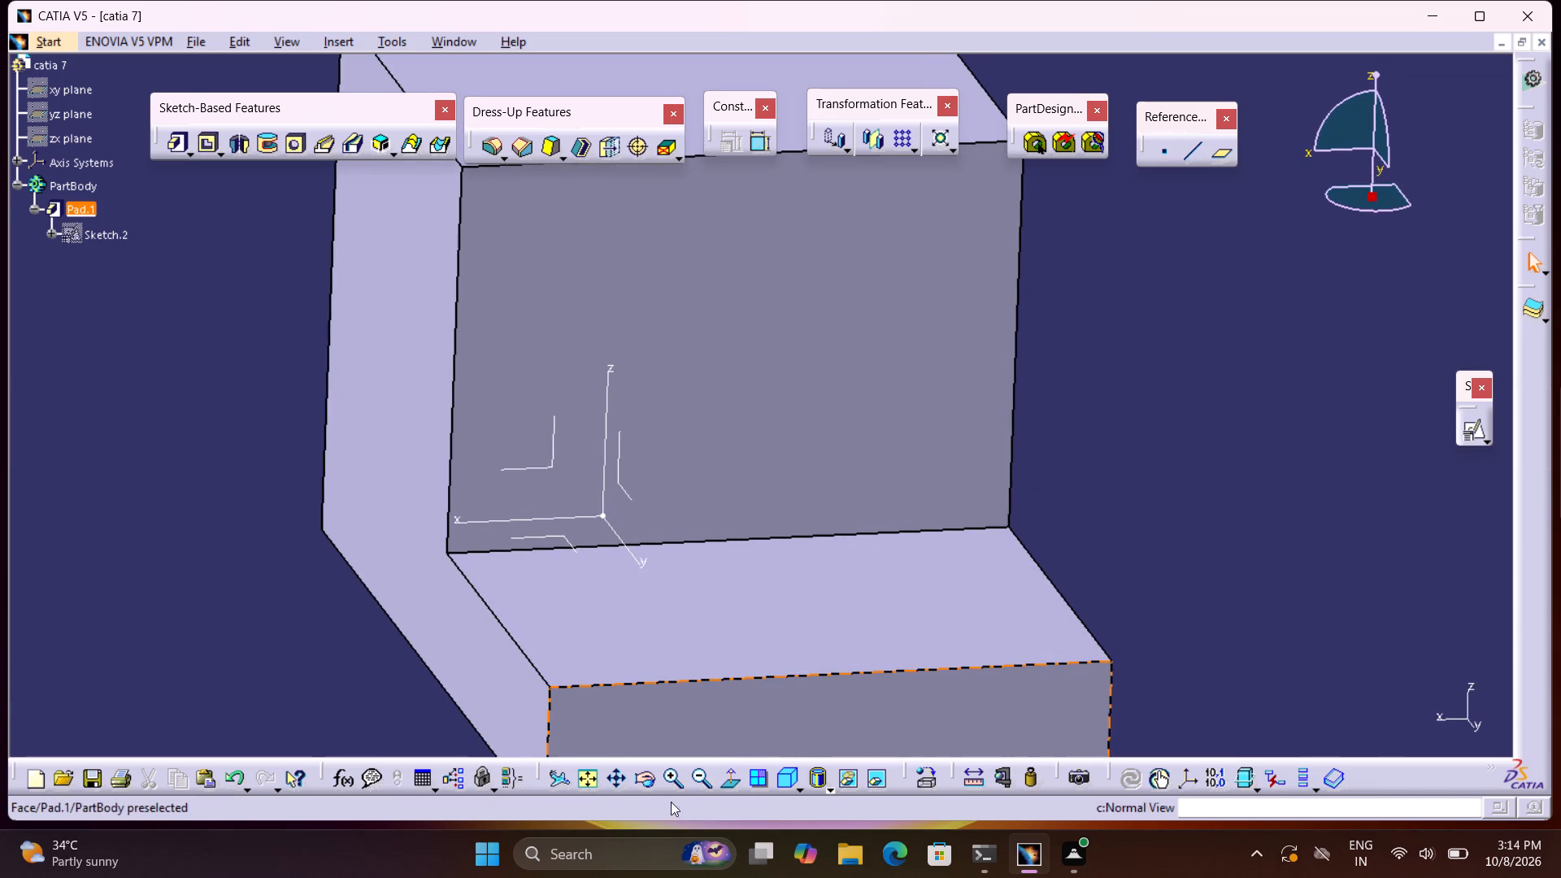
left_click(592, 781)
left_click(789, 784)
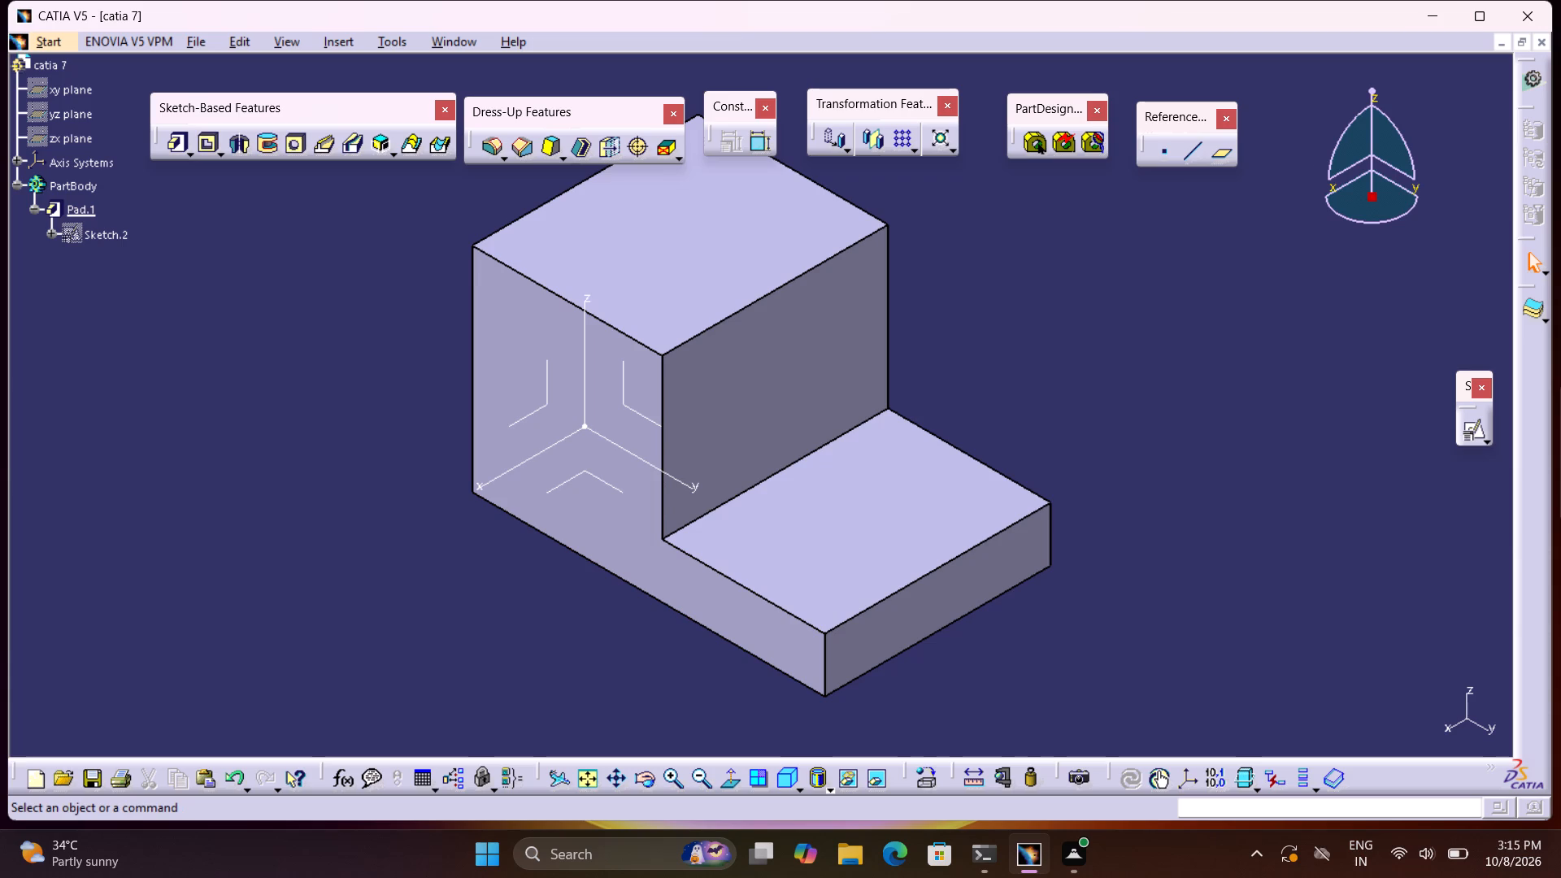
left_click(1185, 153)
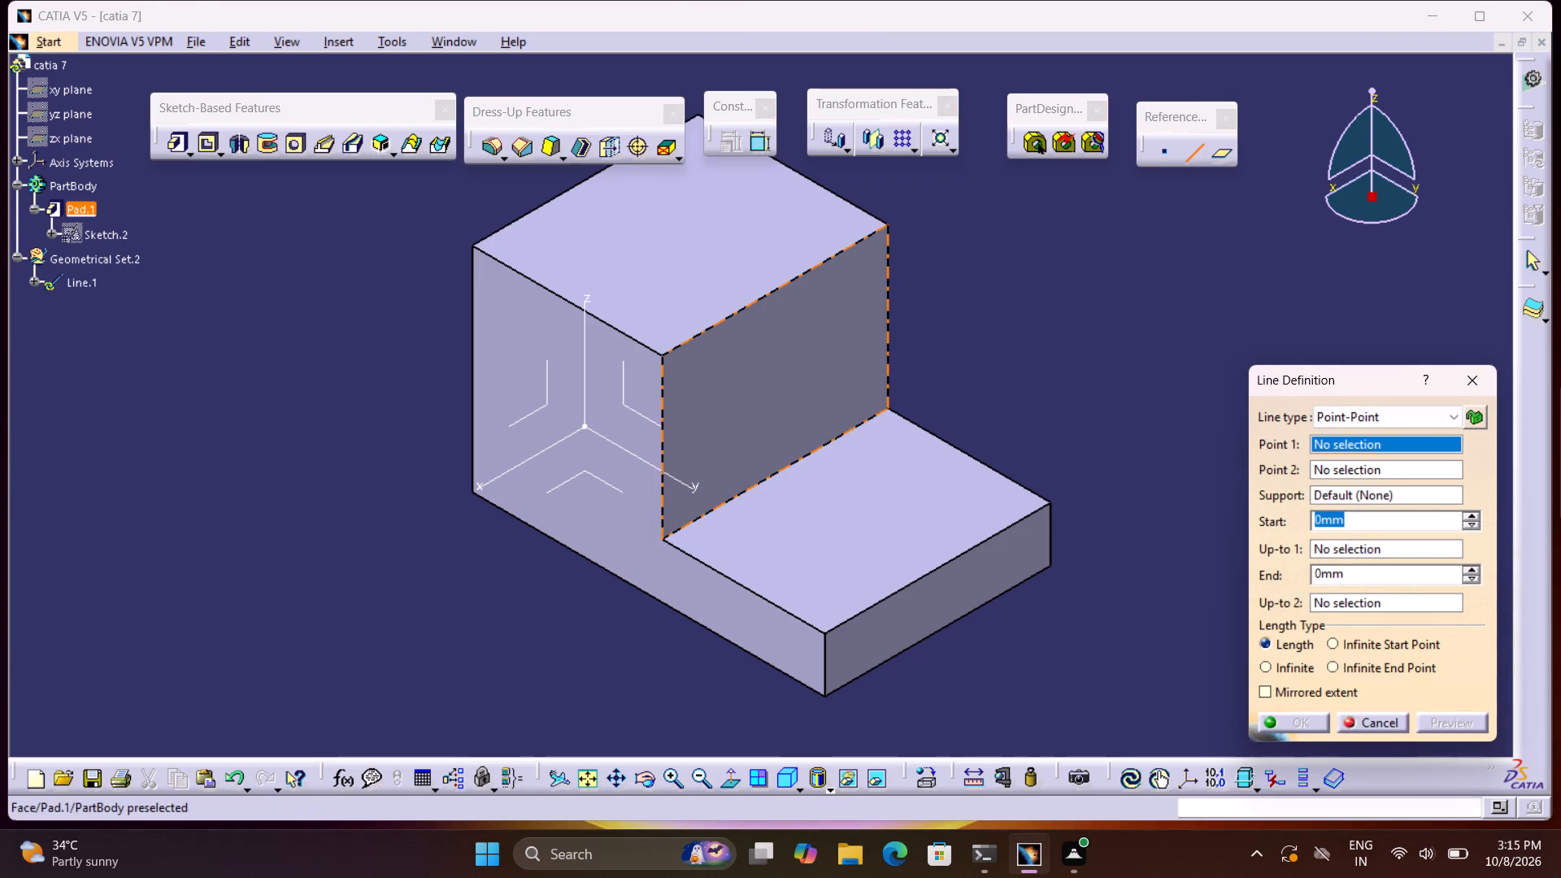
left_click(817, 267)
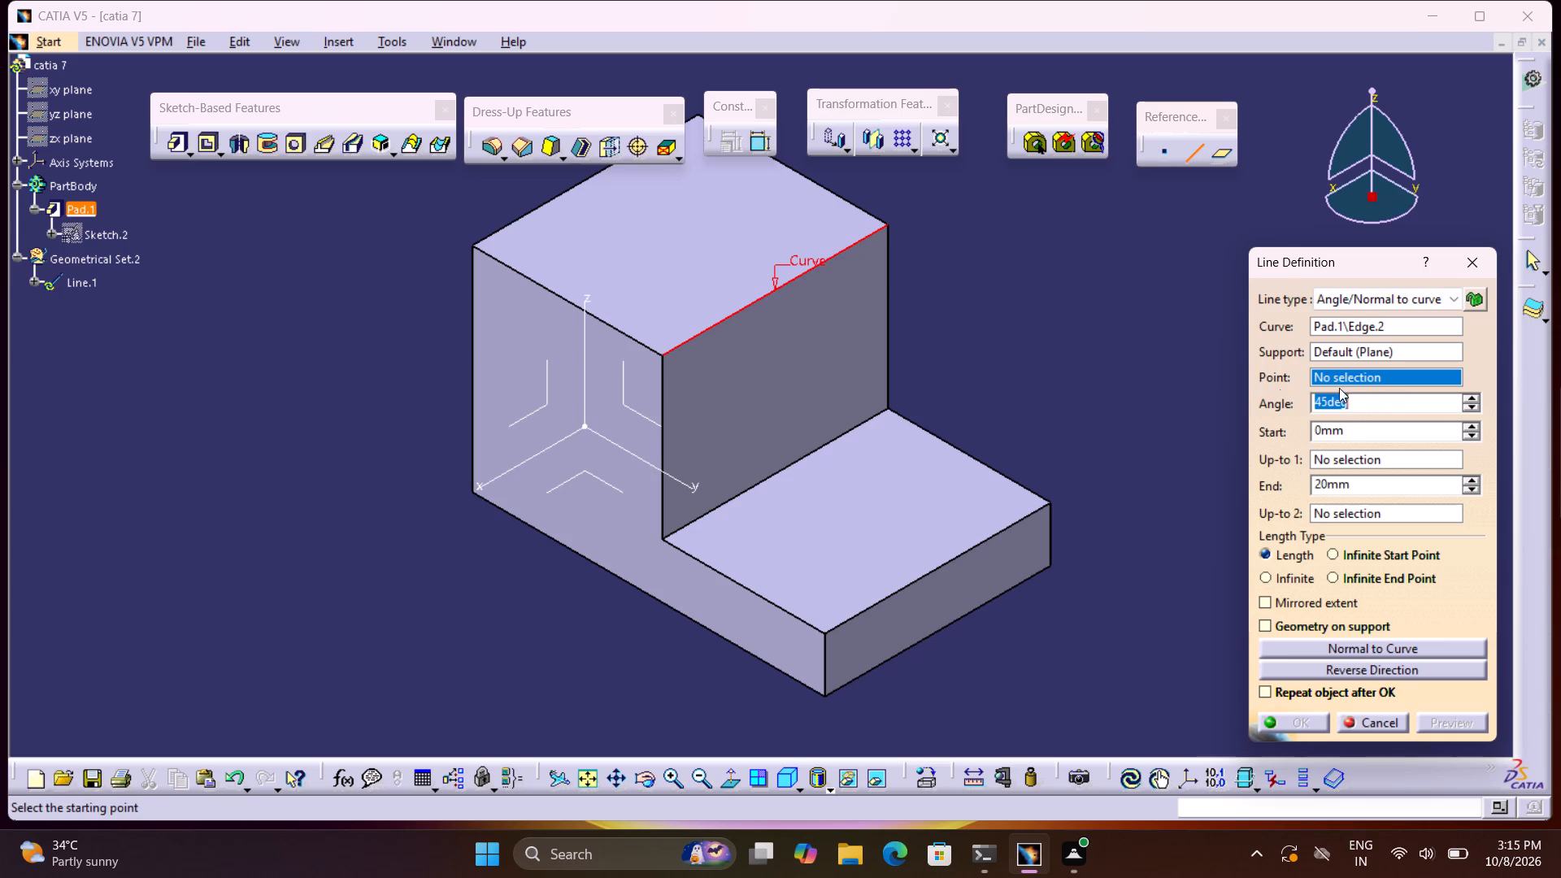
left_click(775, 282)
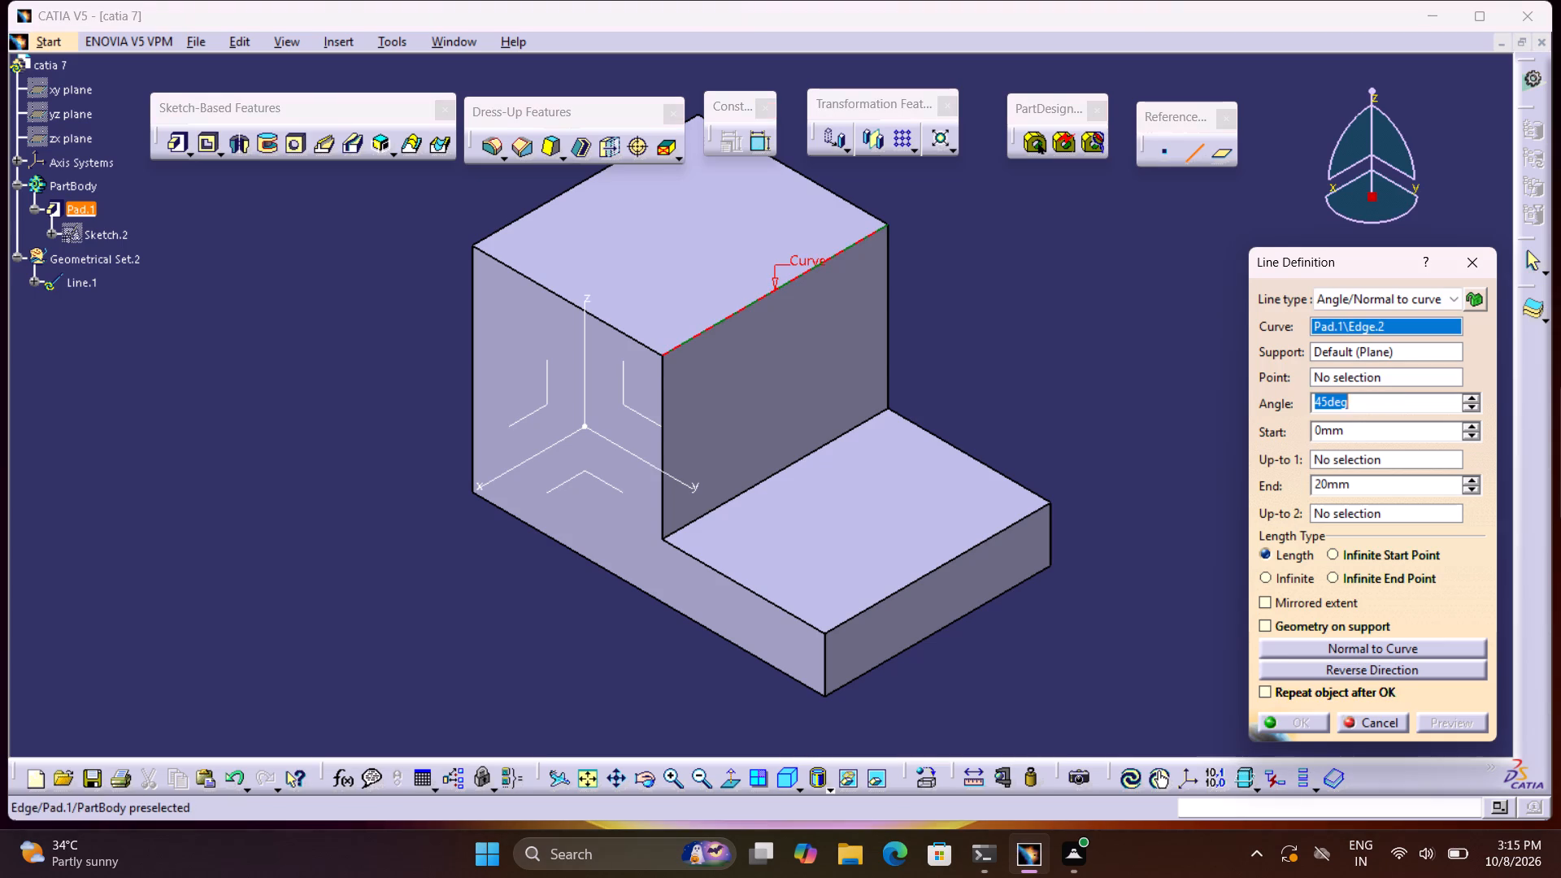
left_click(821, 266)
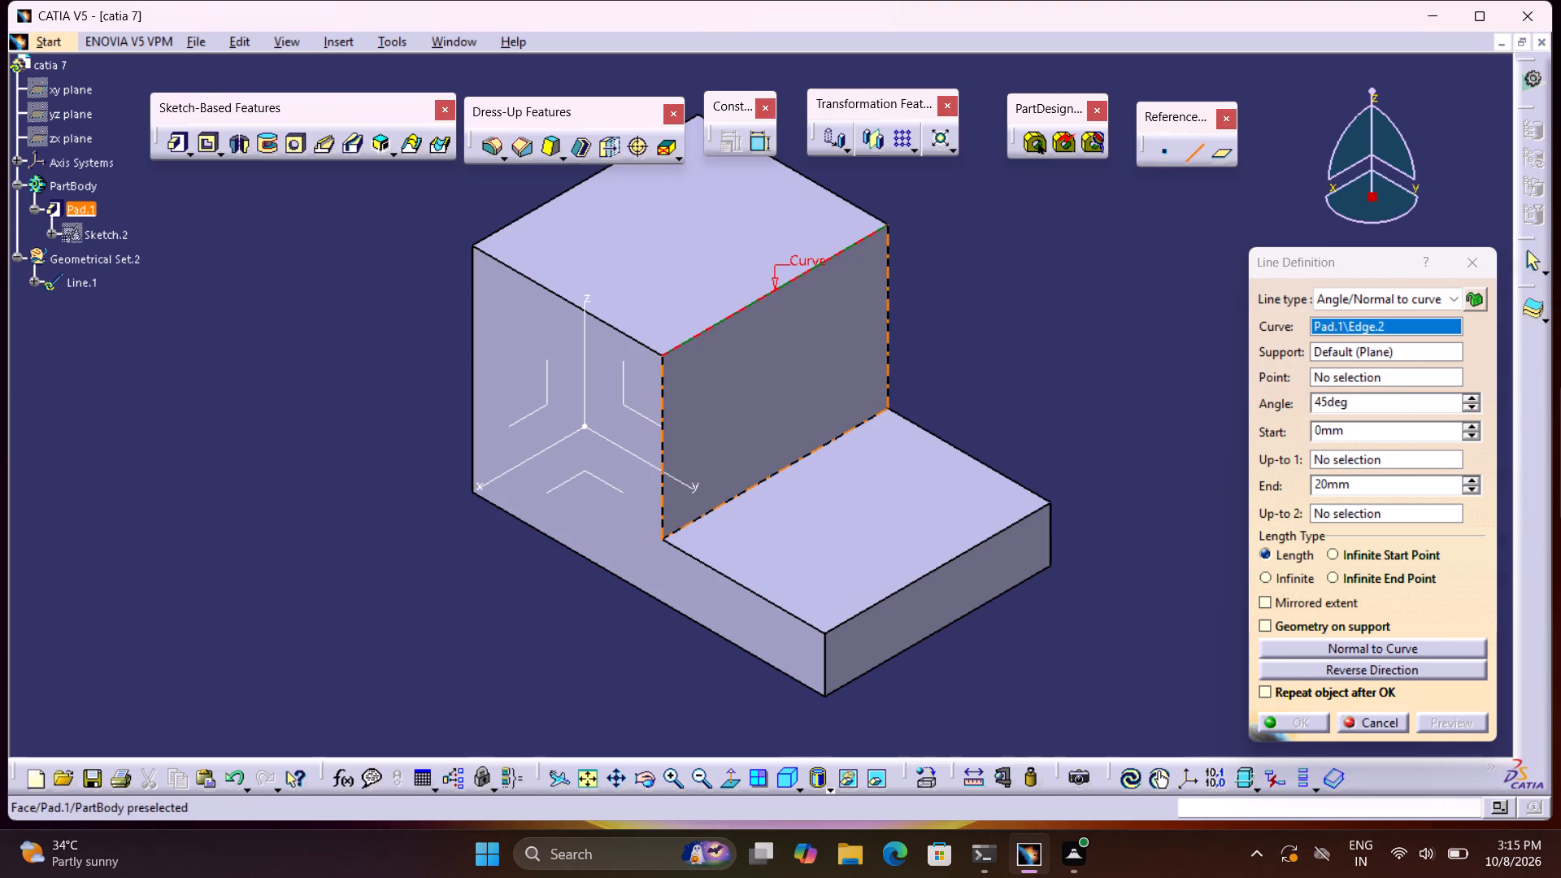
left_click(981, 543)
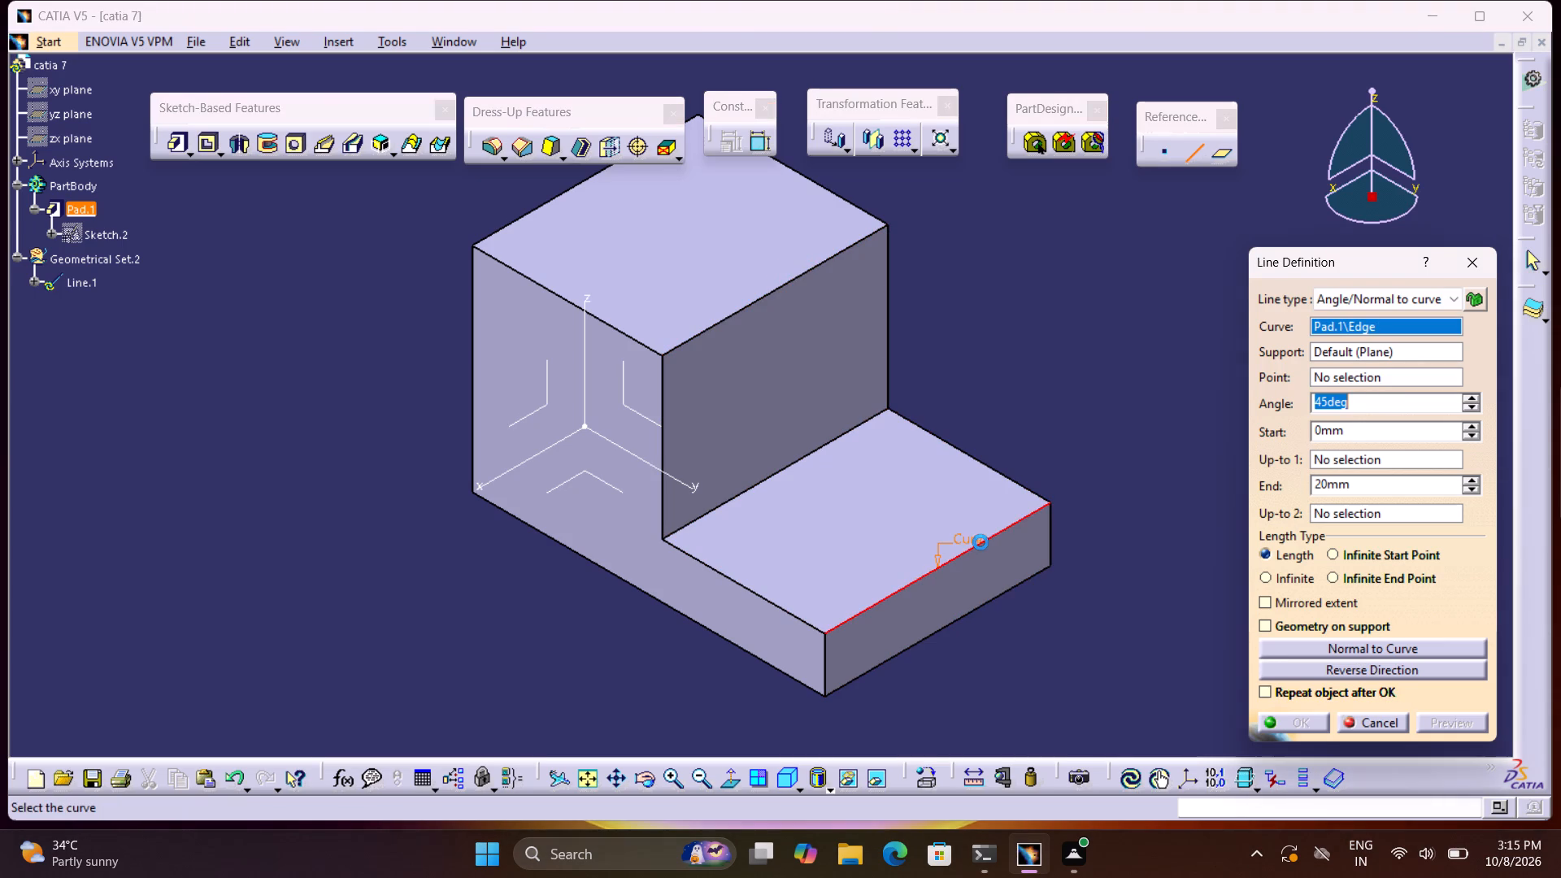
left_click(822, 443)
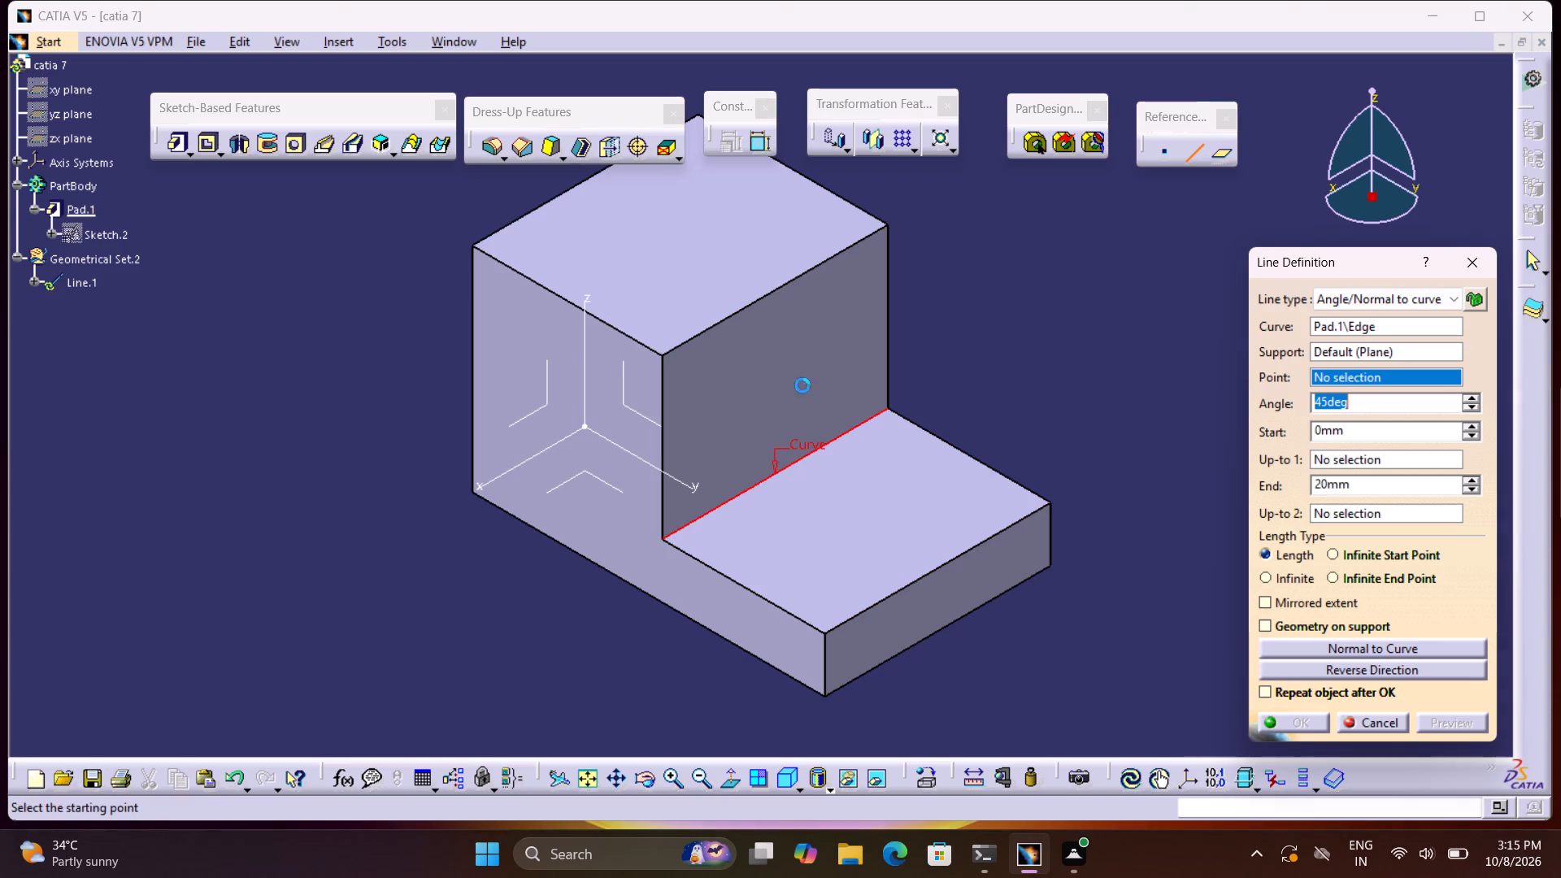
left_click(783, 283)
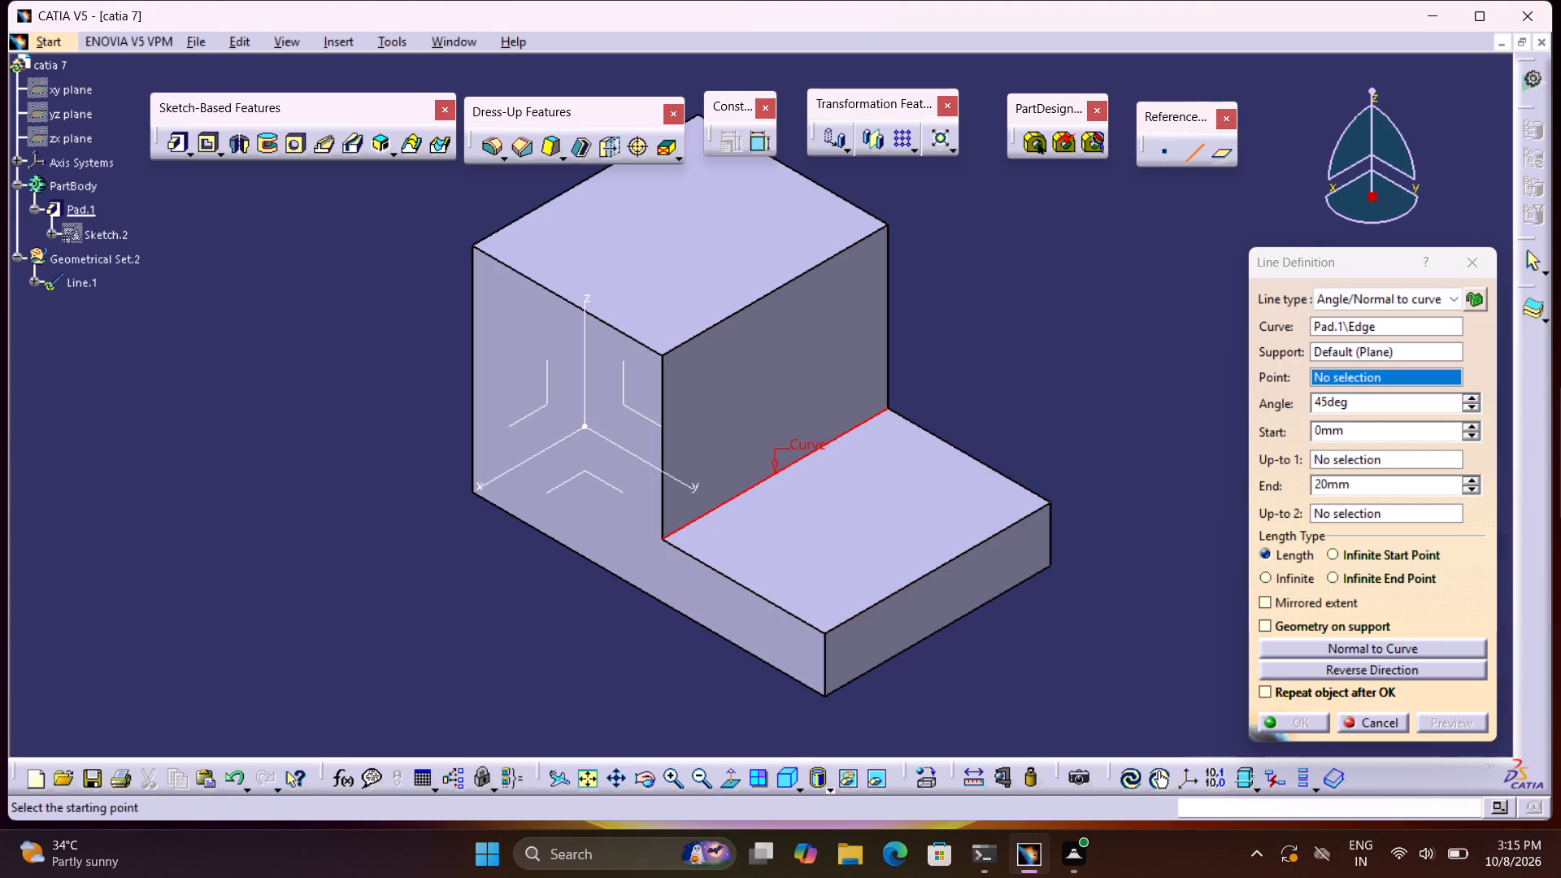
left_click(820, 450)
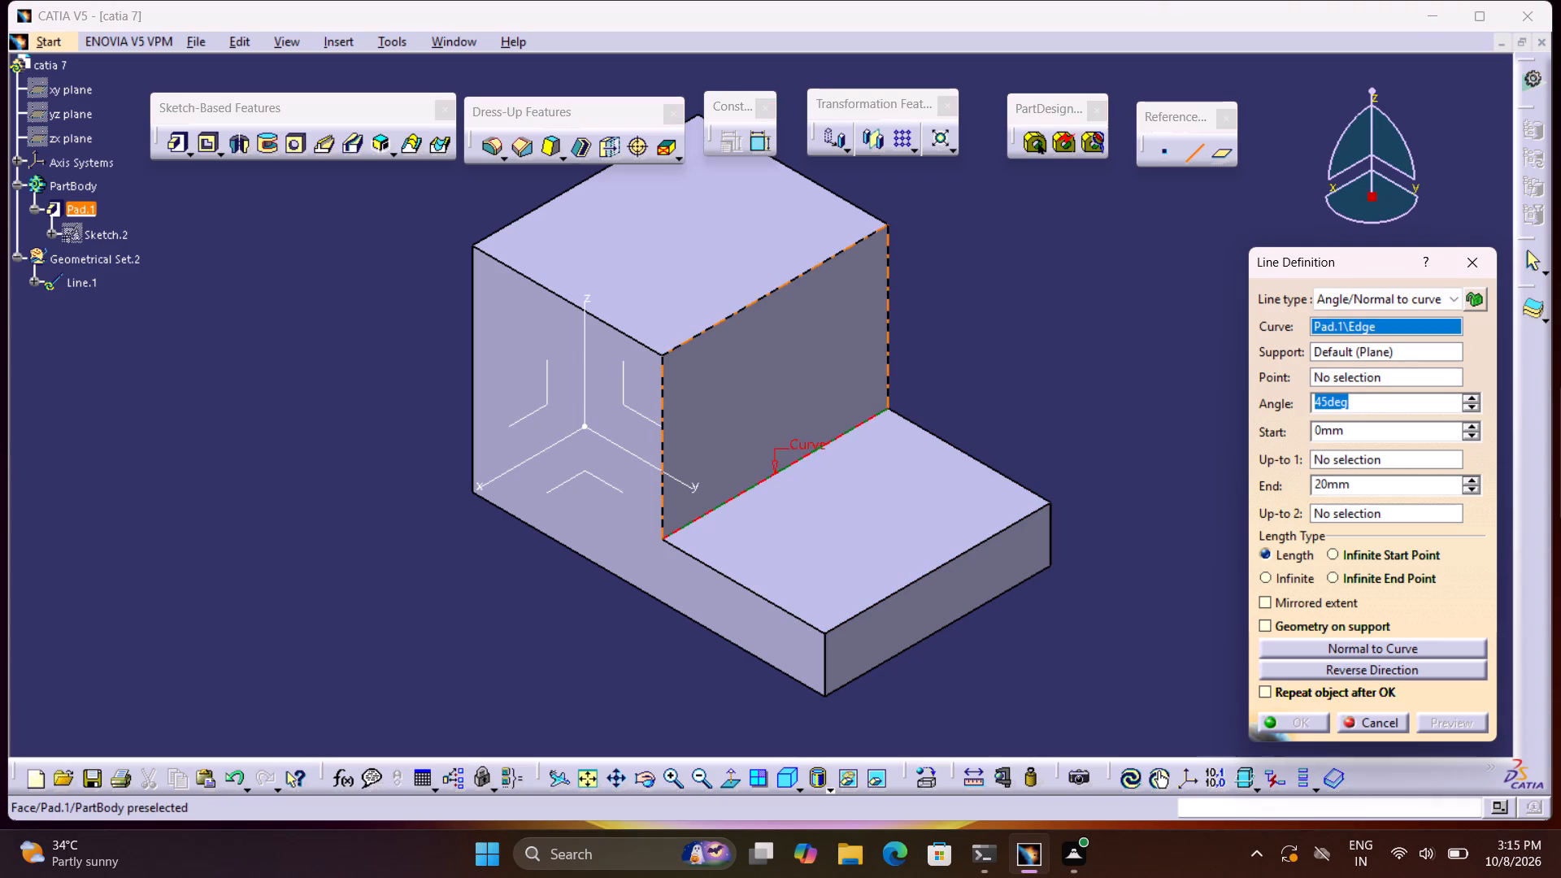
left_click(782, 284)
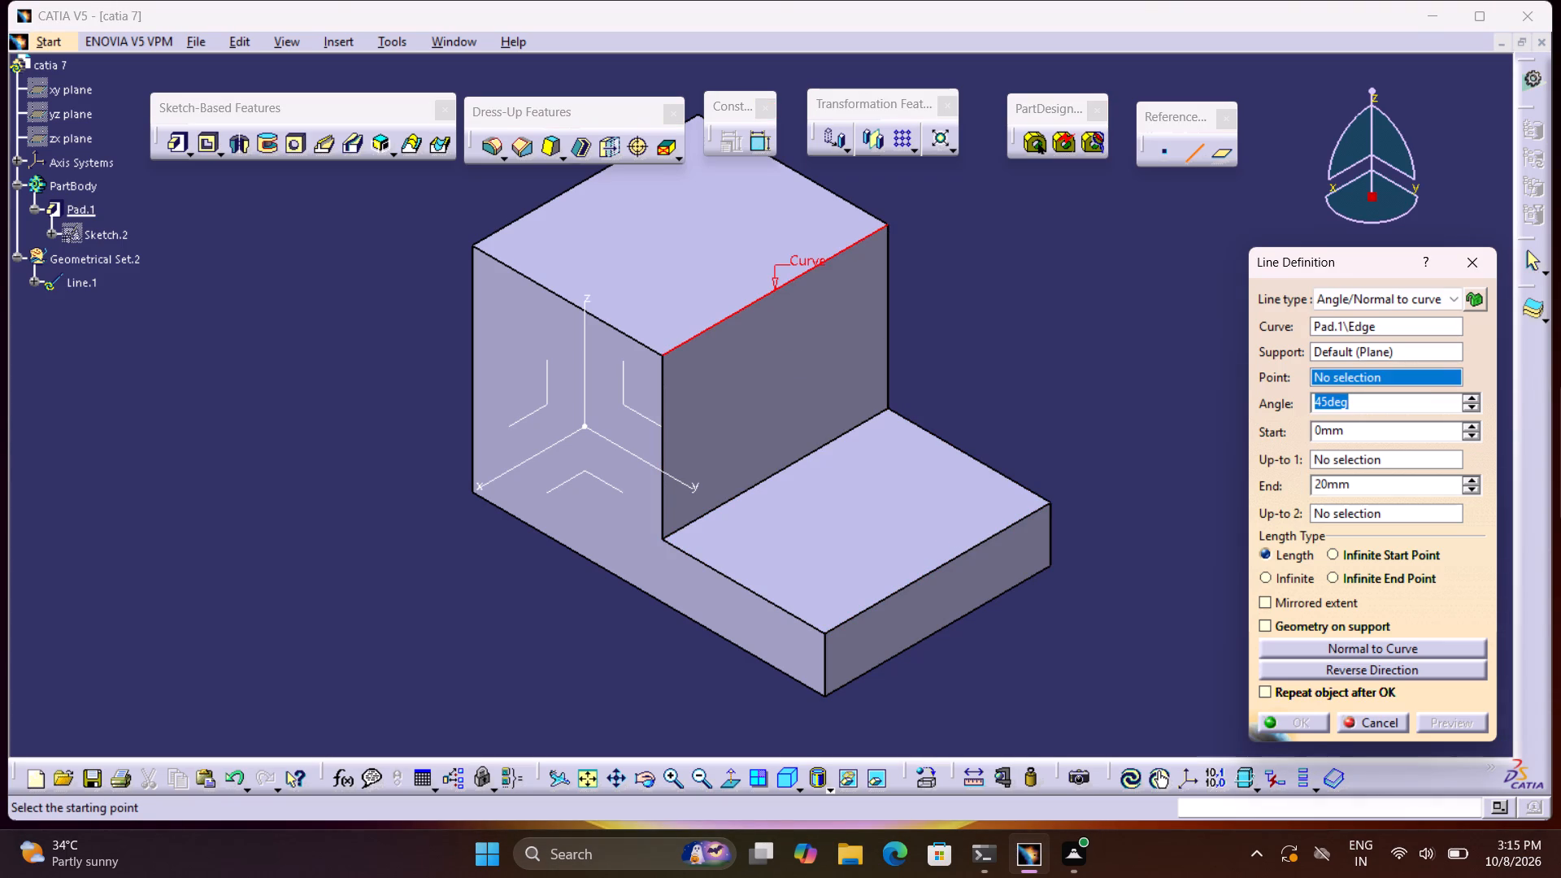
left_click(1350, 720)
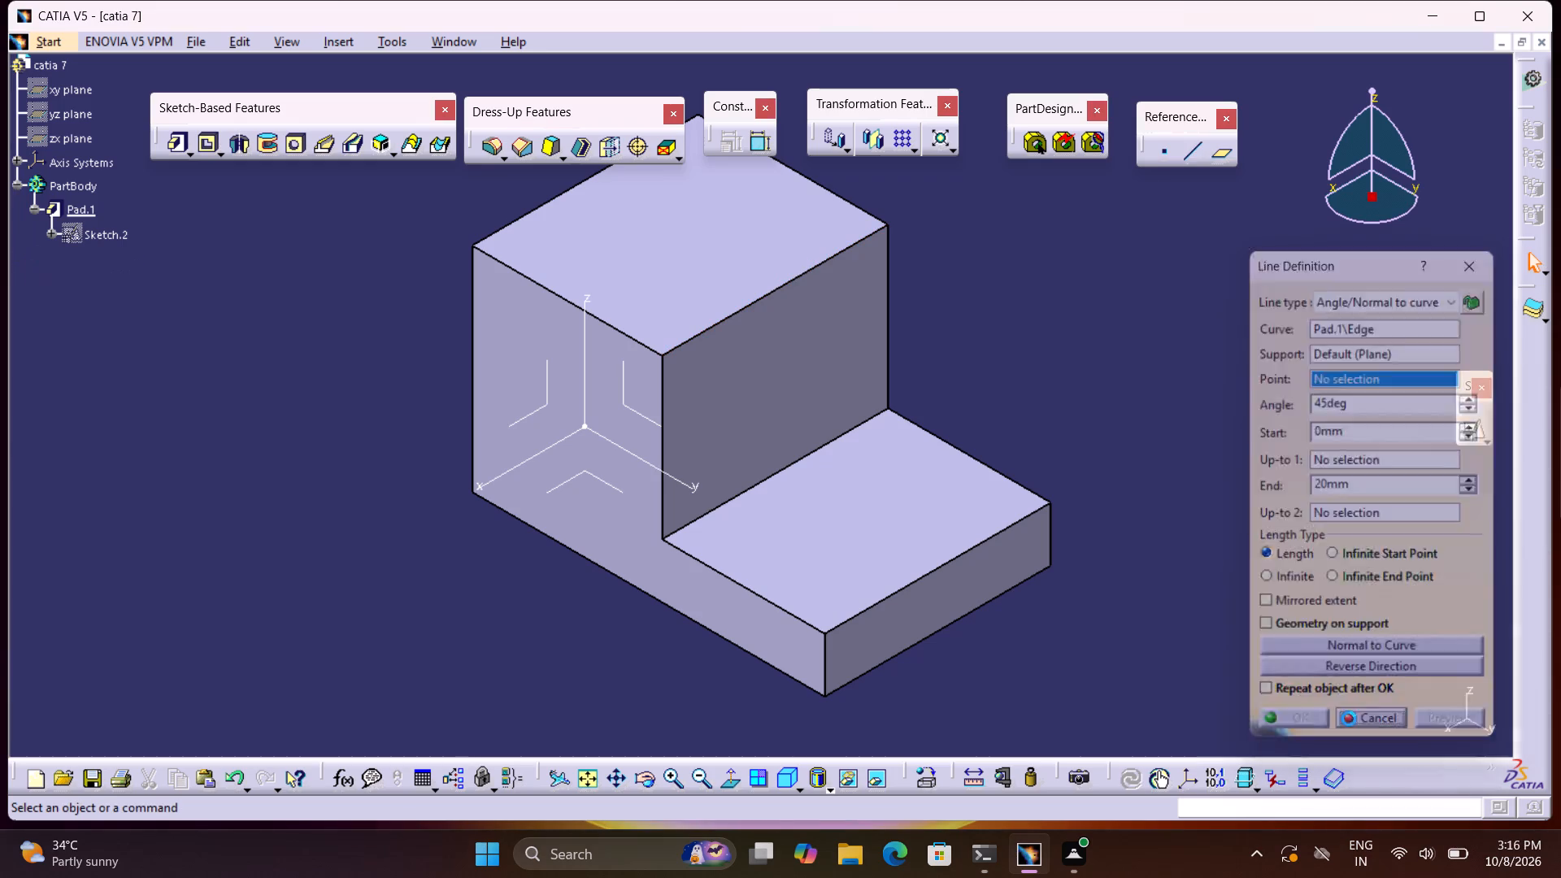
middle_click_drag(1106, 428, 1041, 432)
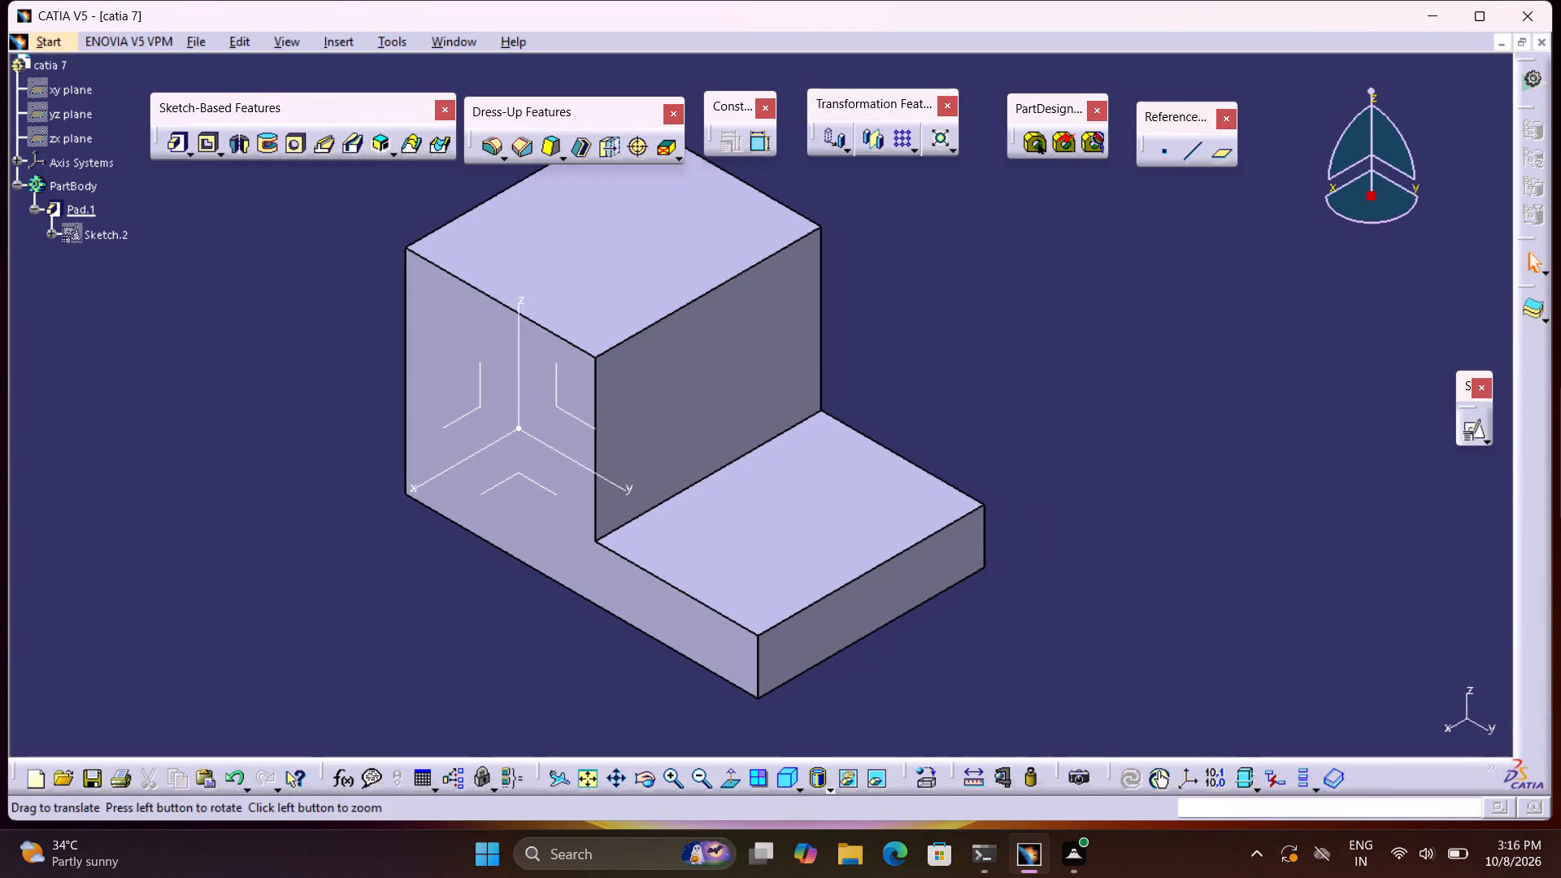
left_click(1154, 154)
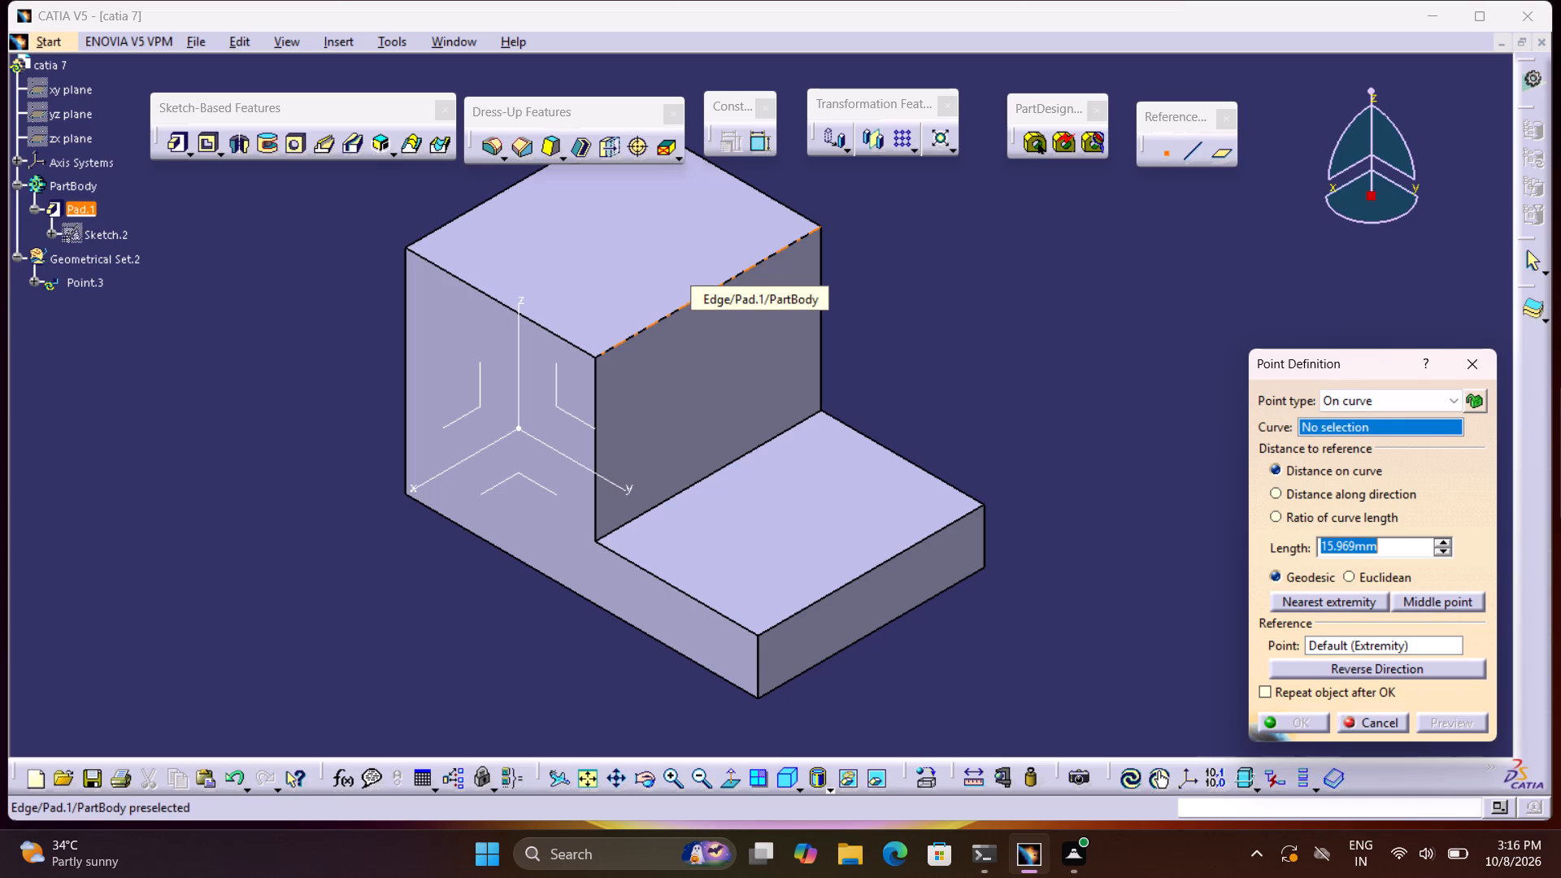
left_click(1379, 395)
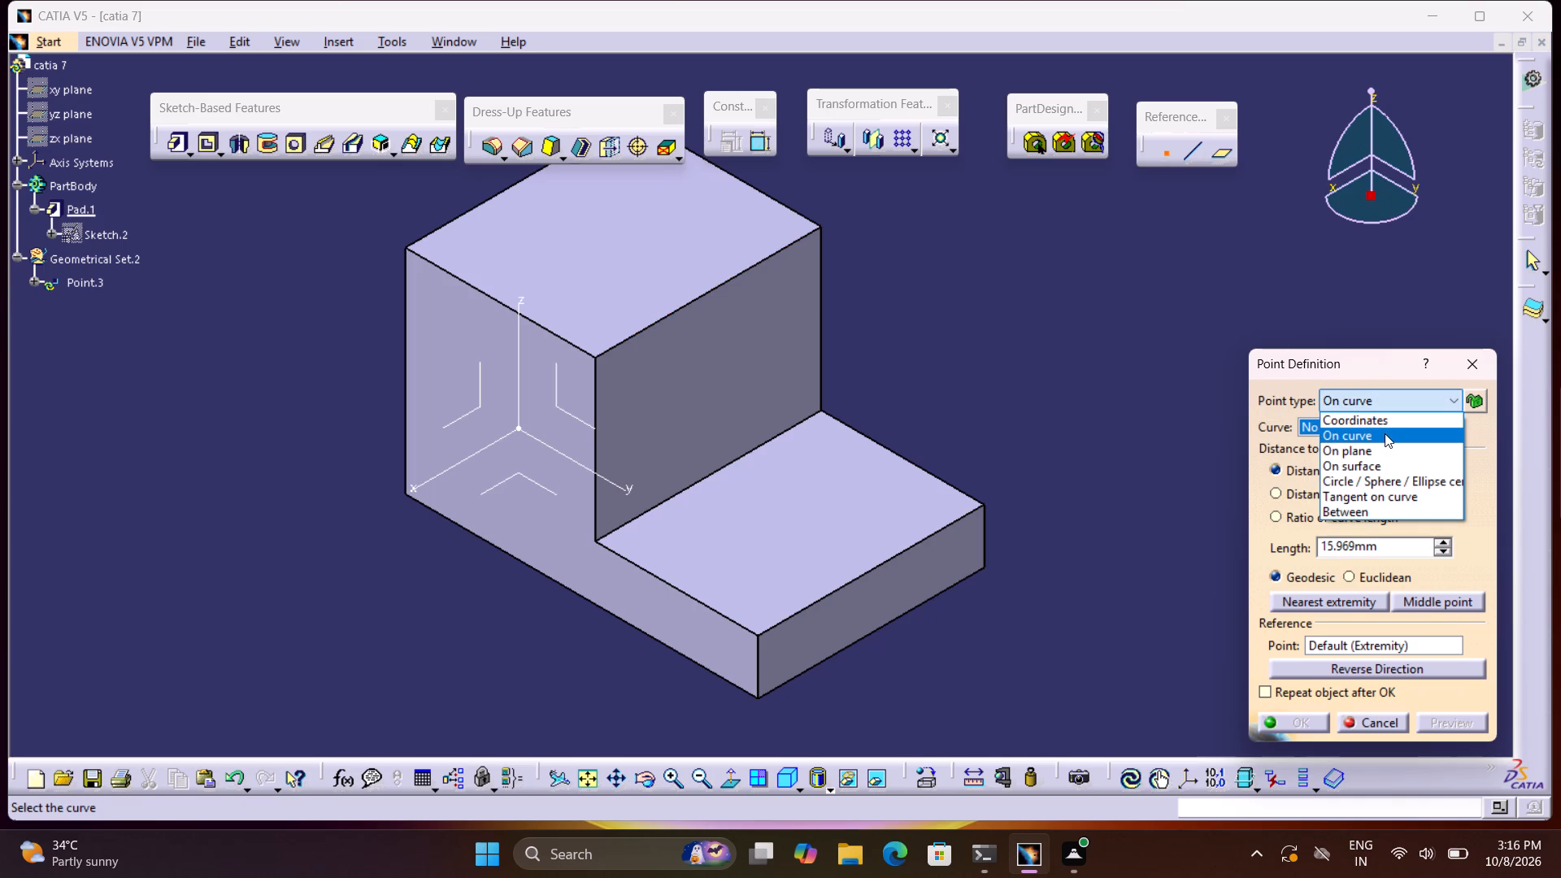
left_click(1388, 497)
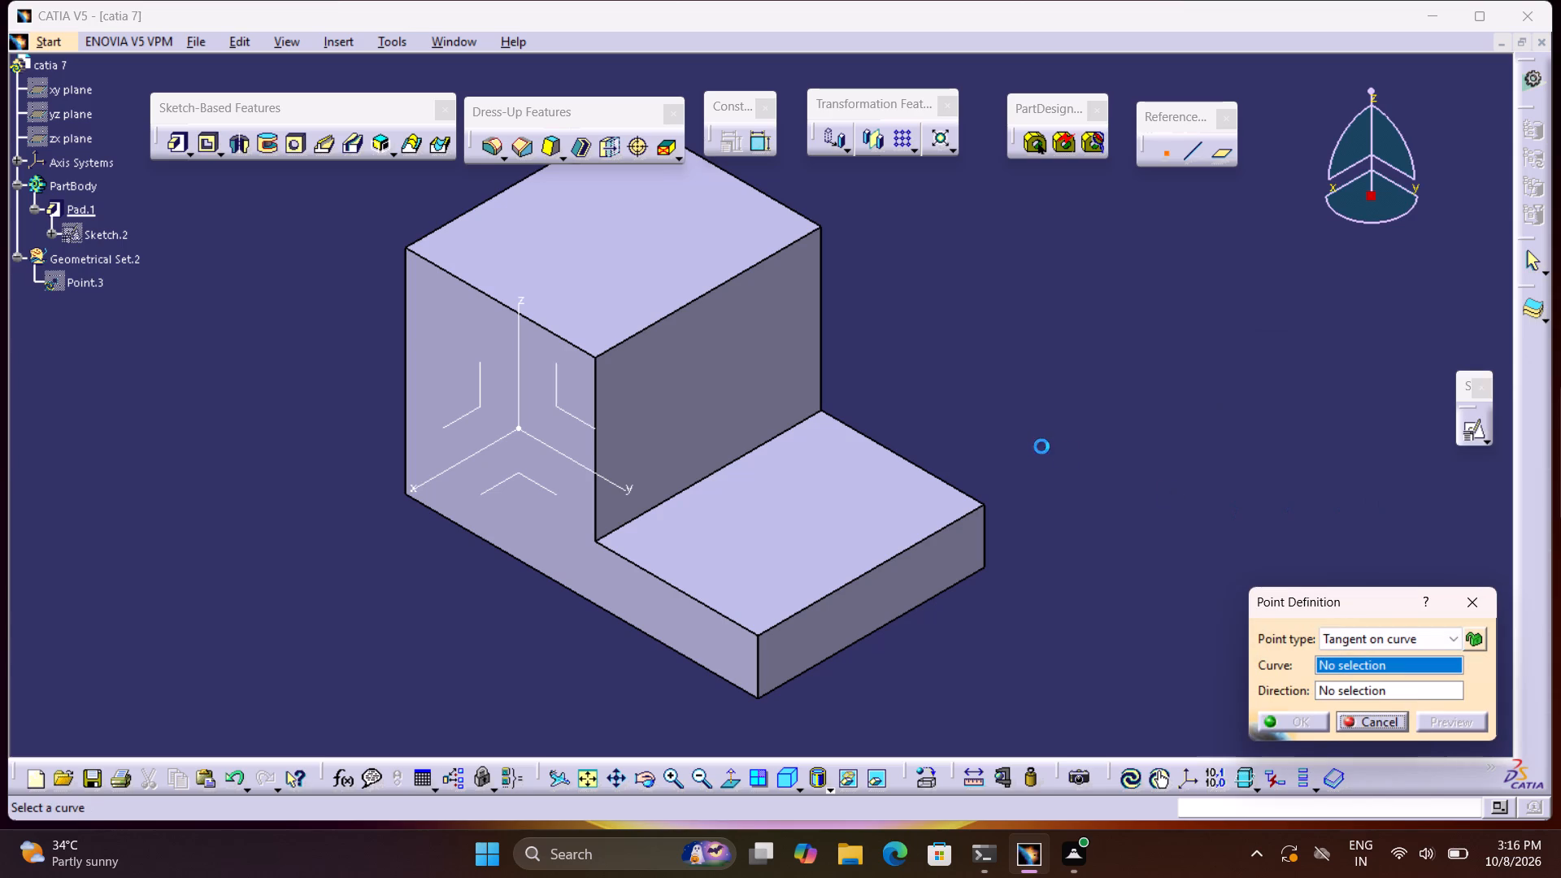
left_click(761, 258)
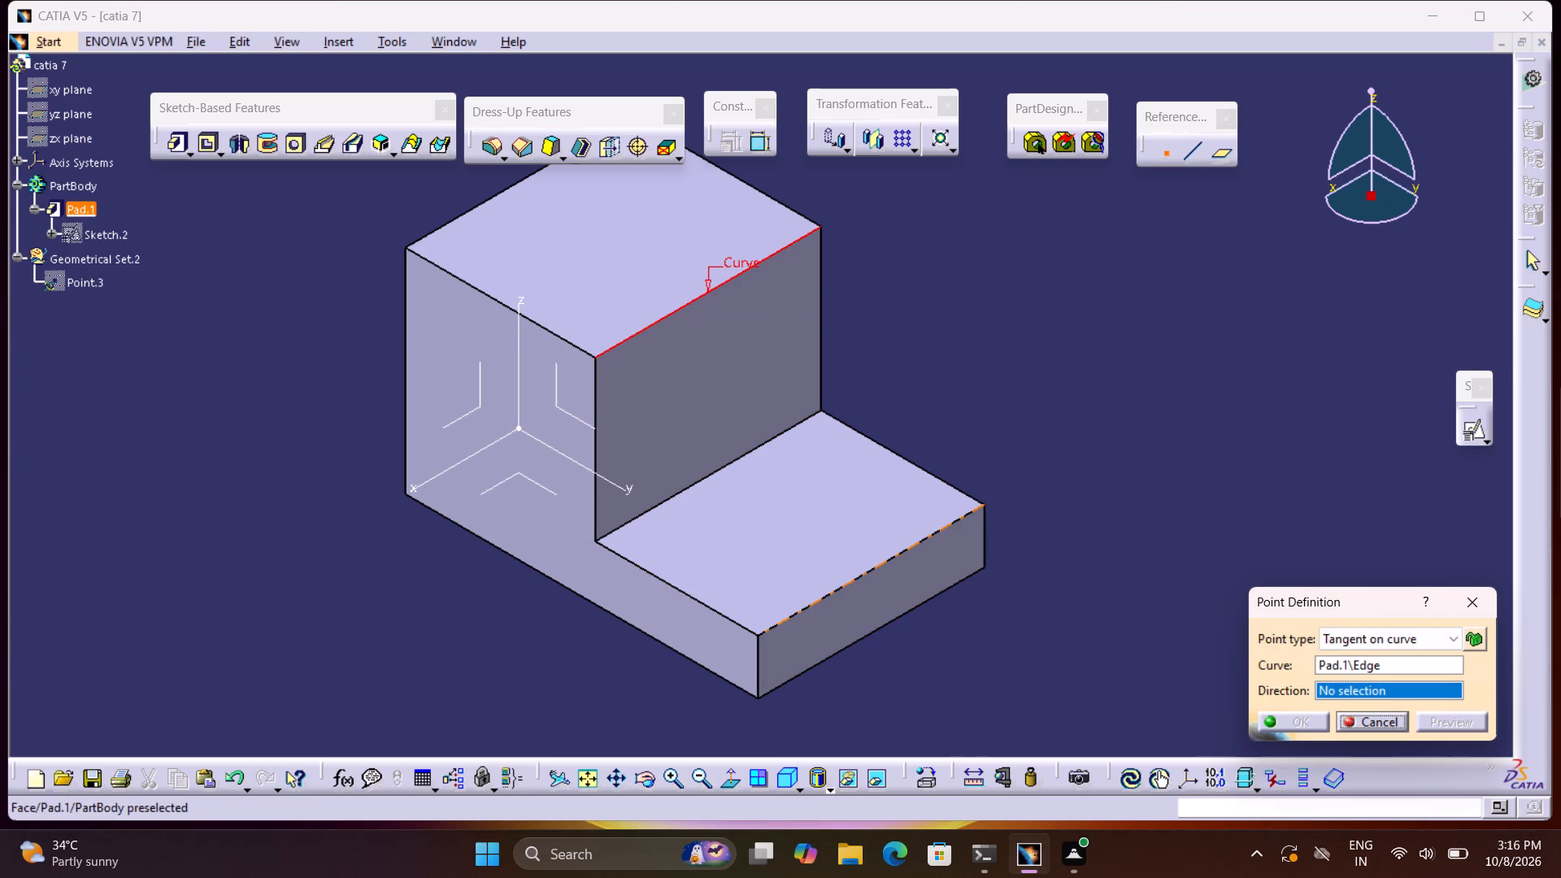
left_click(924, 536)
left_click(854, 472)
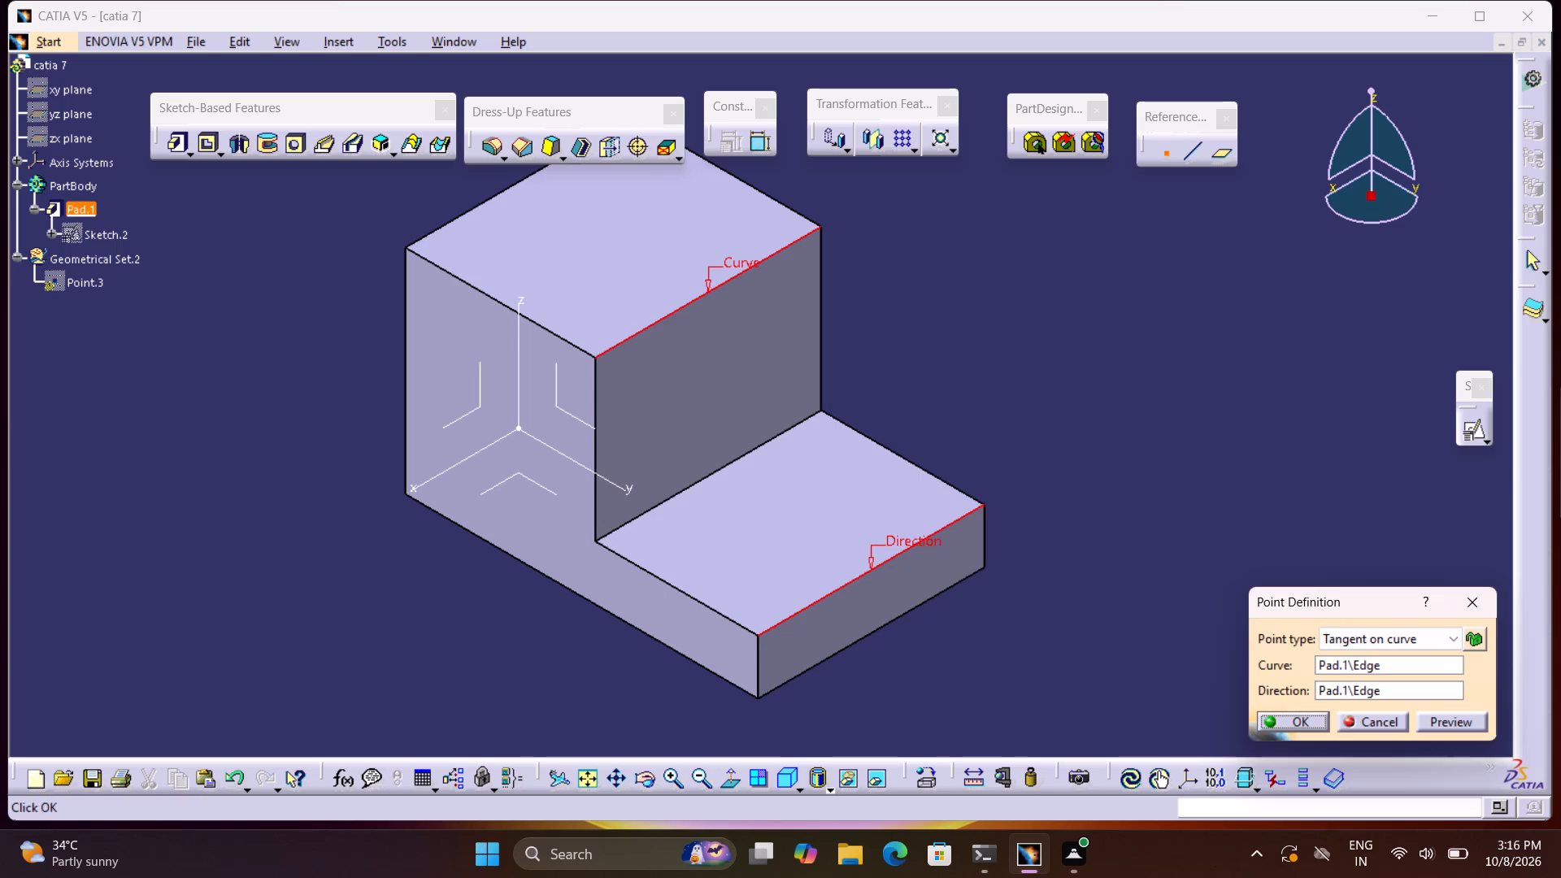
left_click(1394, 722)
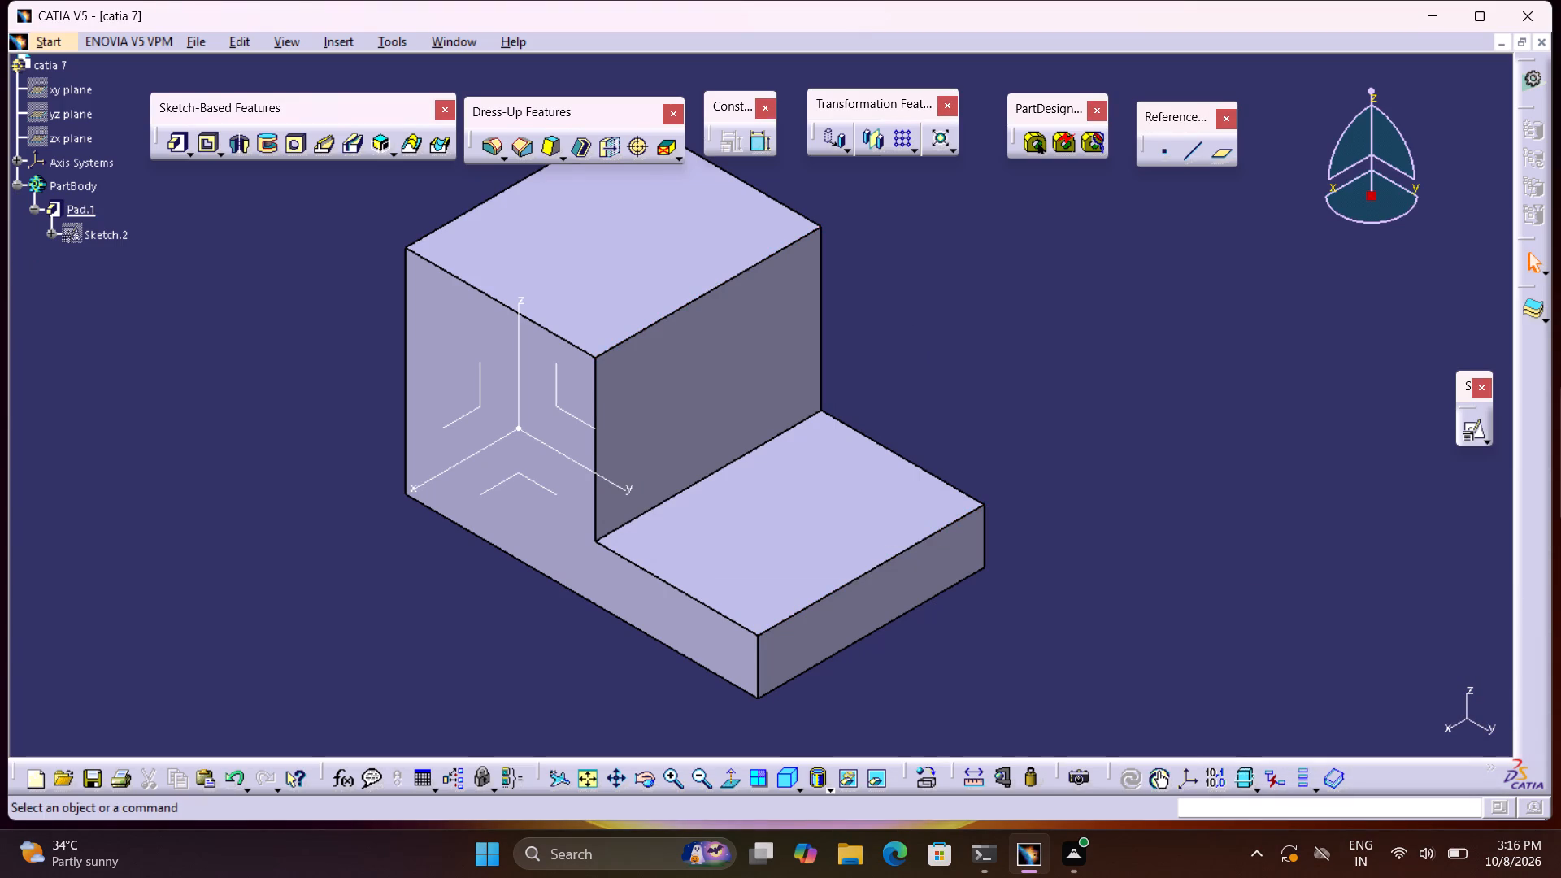
Create a reference point on the raised block's top edge facing the foot, about 23.1 mm along the edge from its extremity.
left_click(1159, 137)
left_click(1154, 155)
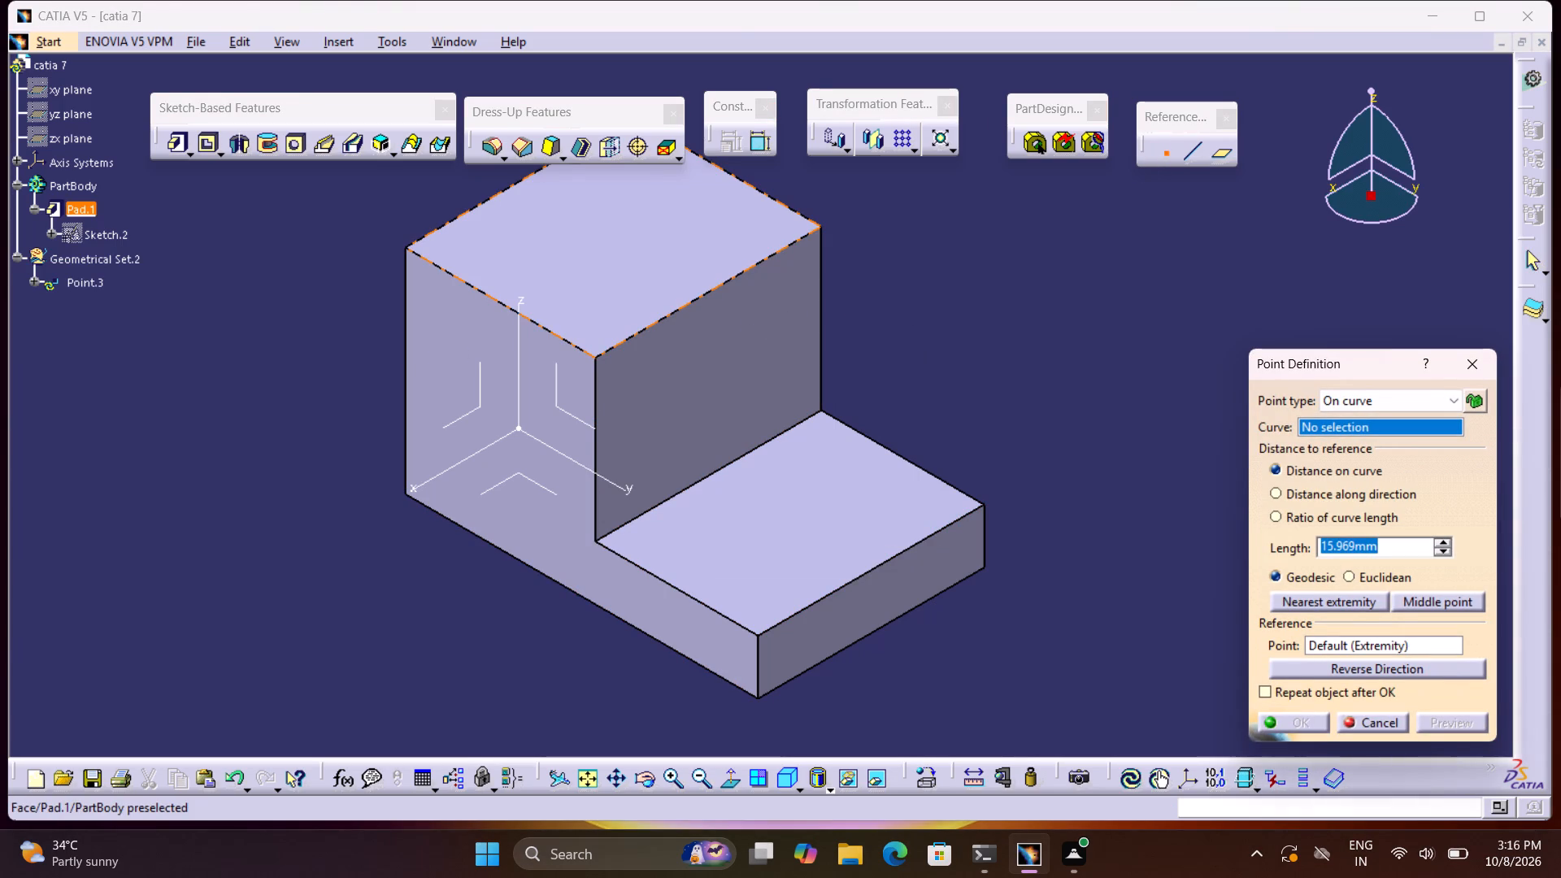
left_click(721, 285)
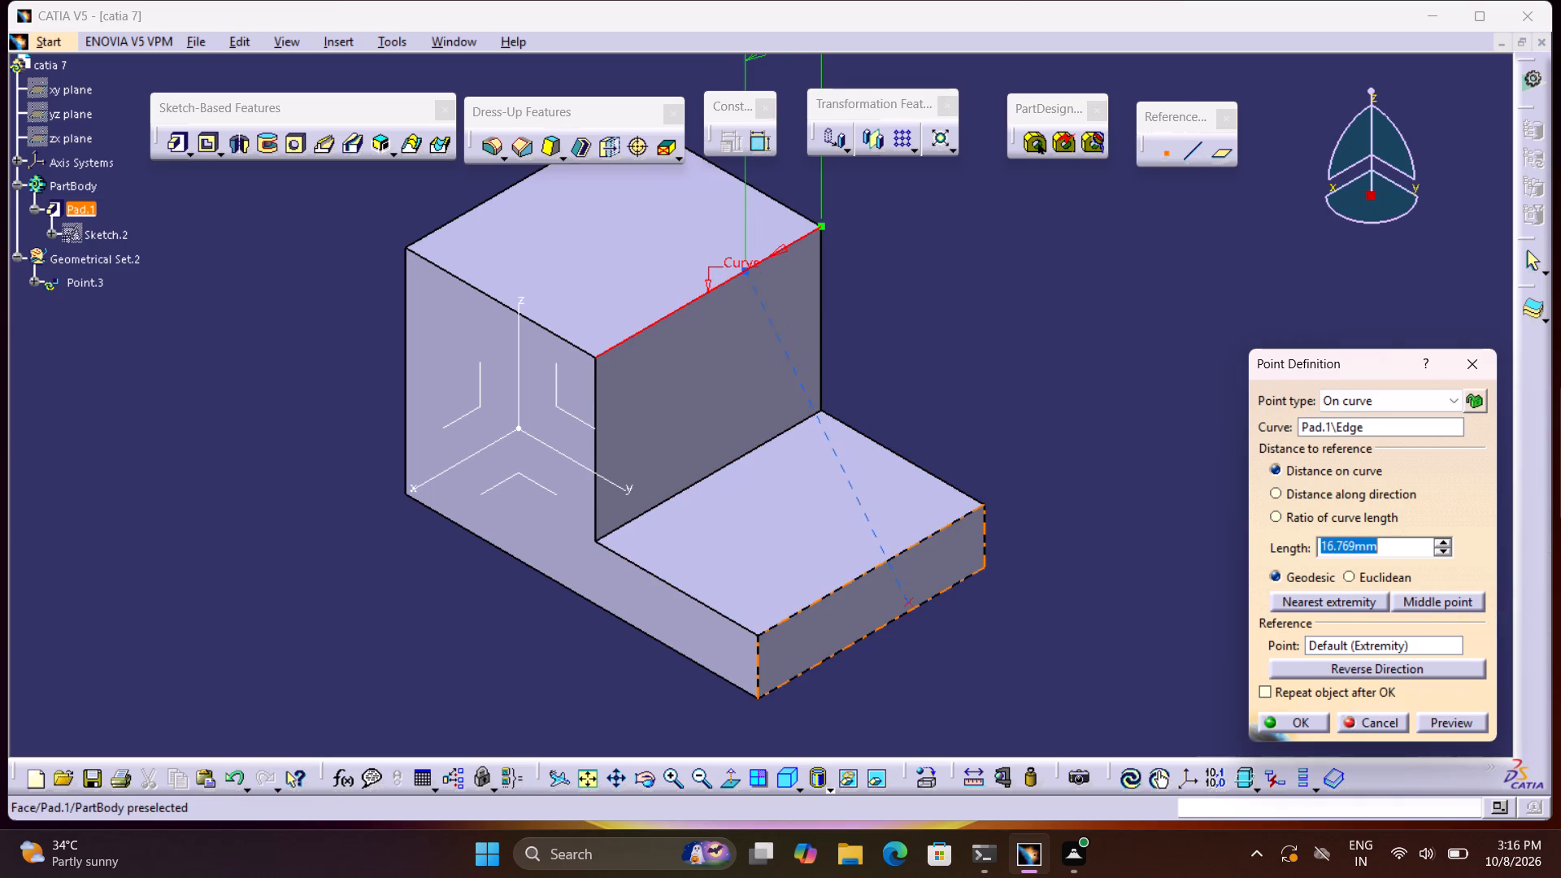
left_click(881, 563)
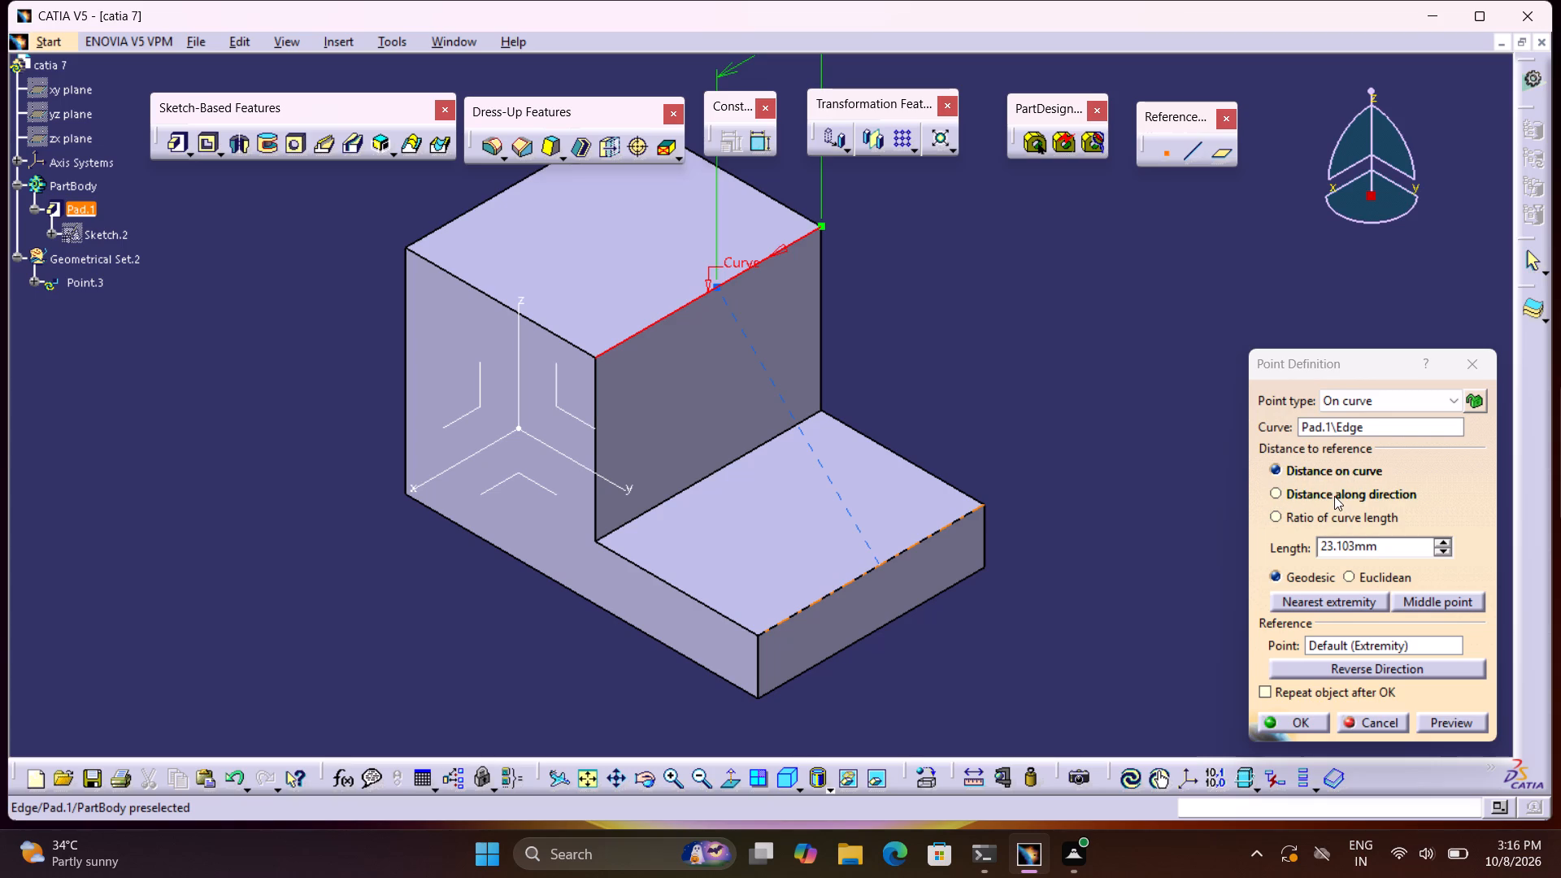
left_click(1301, 721)
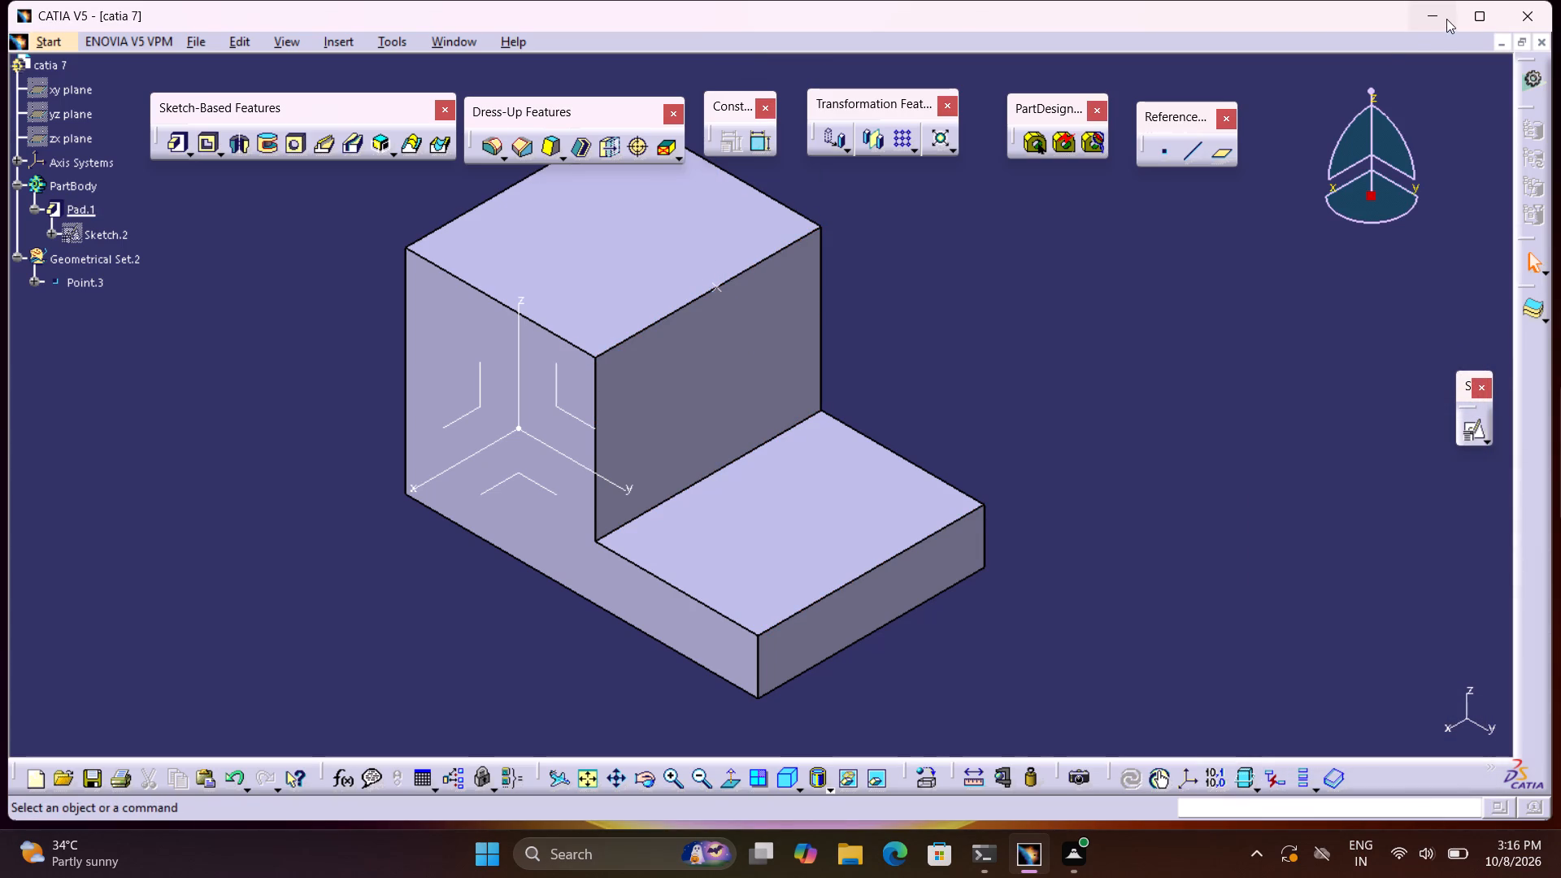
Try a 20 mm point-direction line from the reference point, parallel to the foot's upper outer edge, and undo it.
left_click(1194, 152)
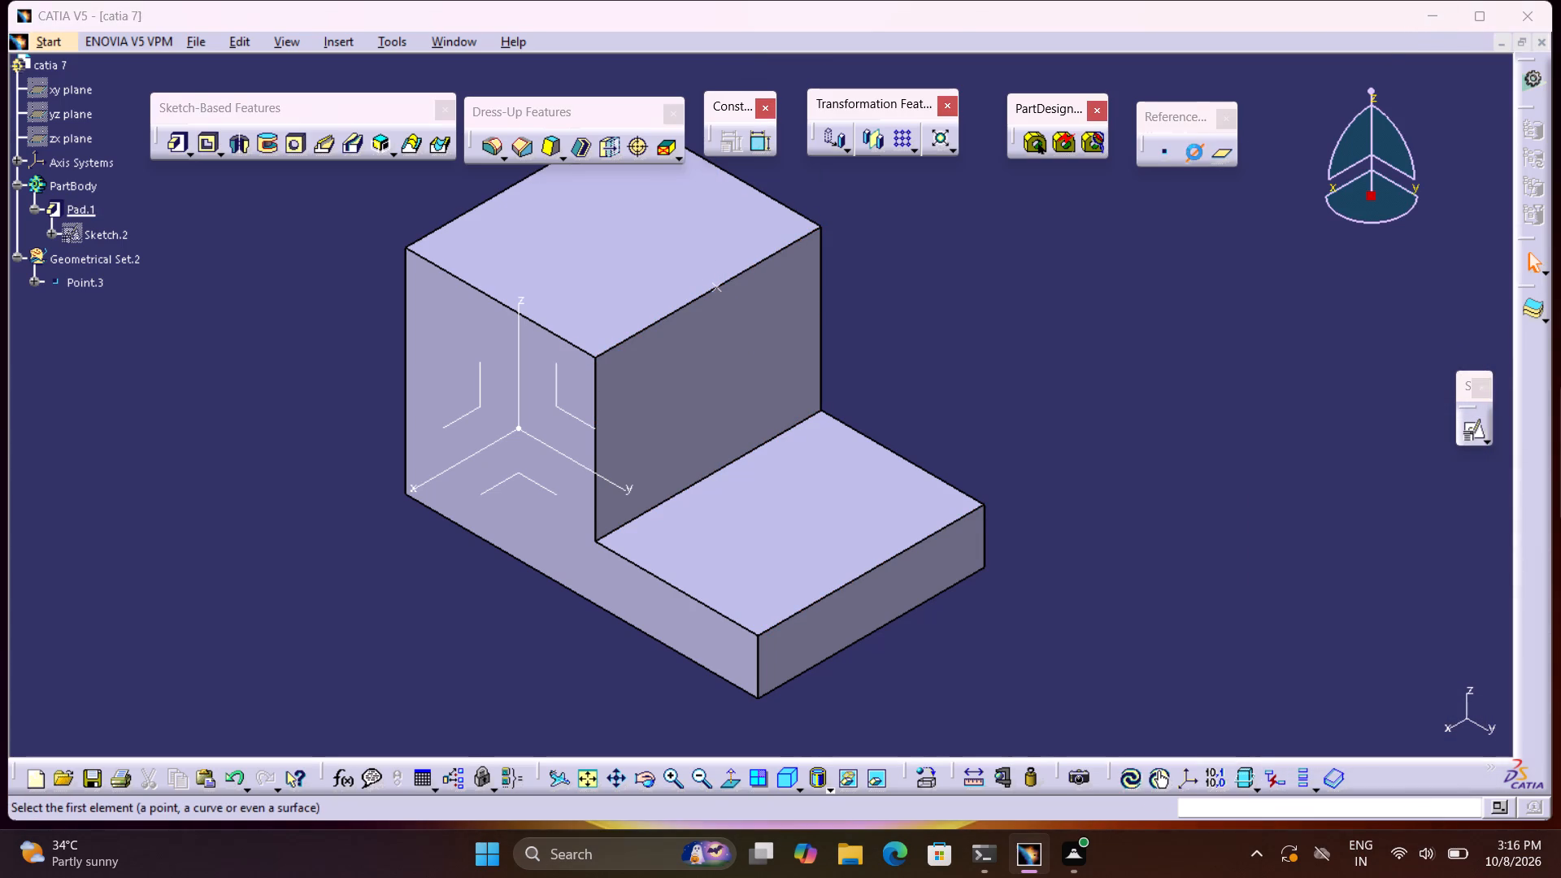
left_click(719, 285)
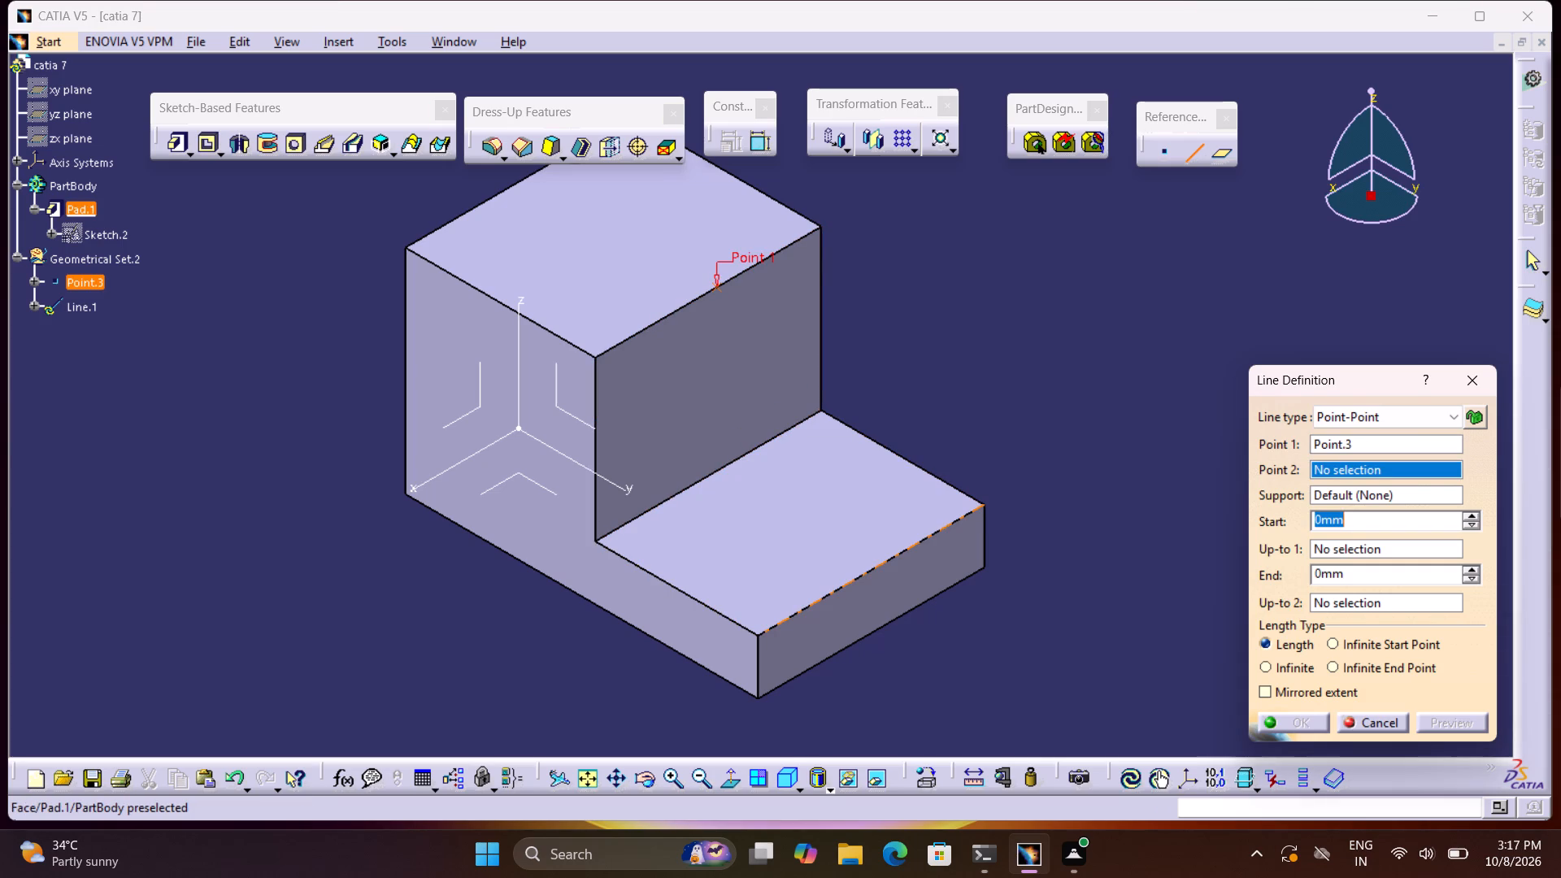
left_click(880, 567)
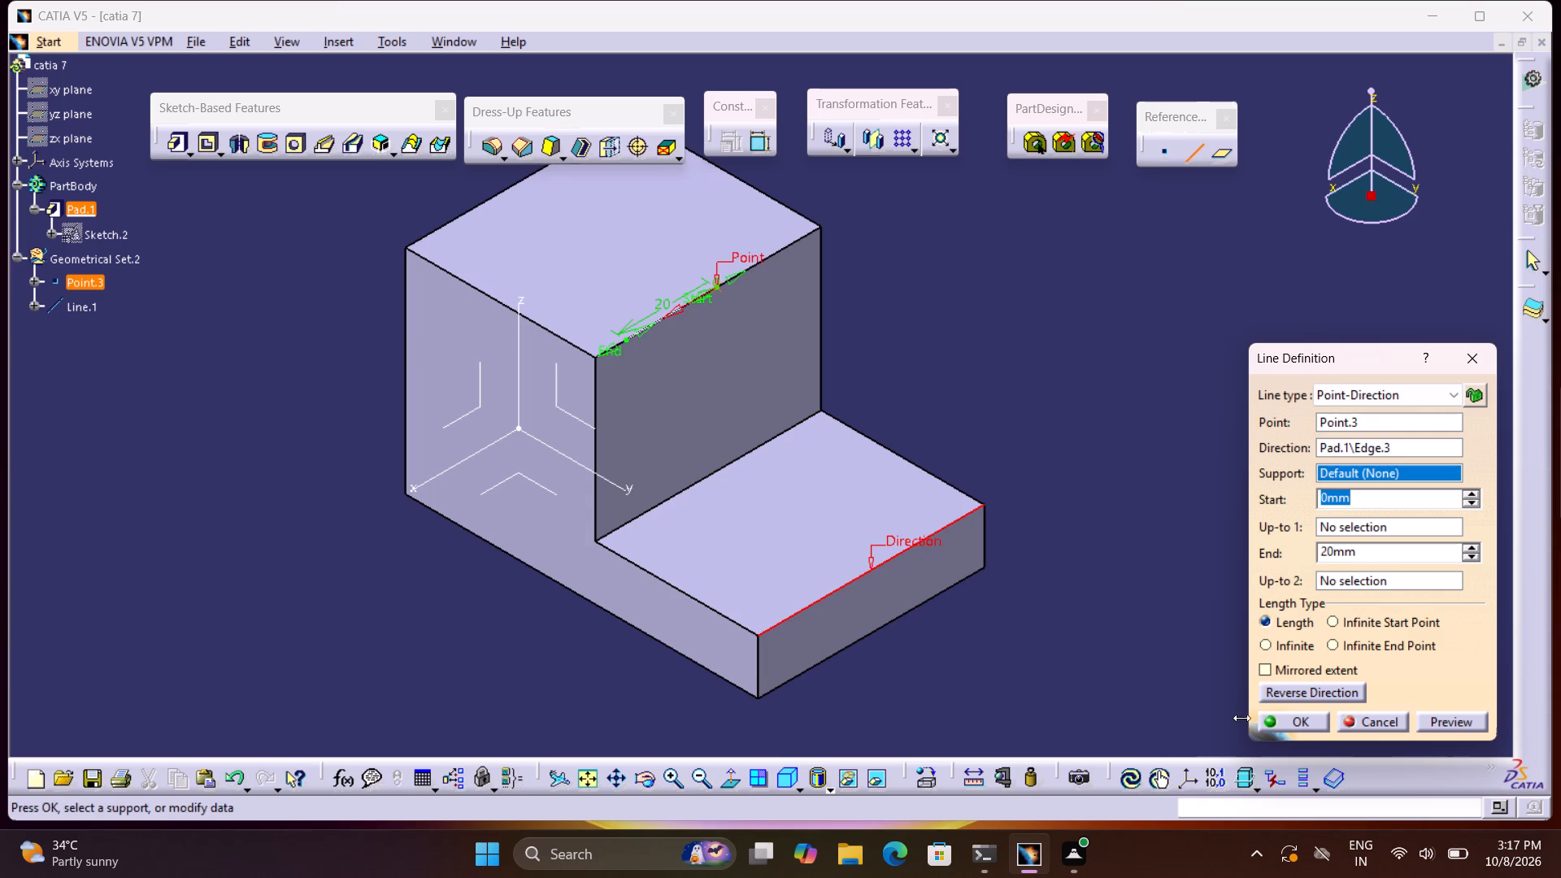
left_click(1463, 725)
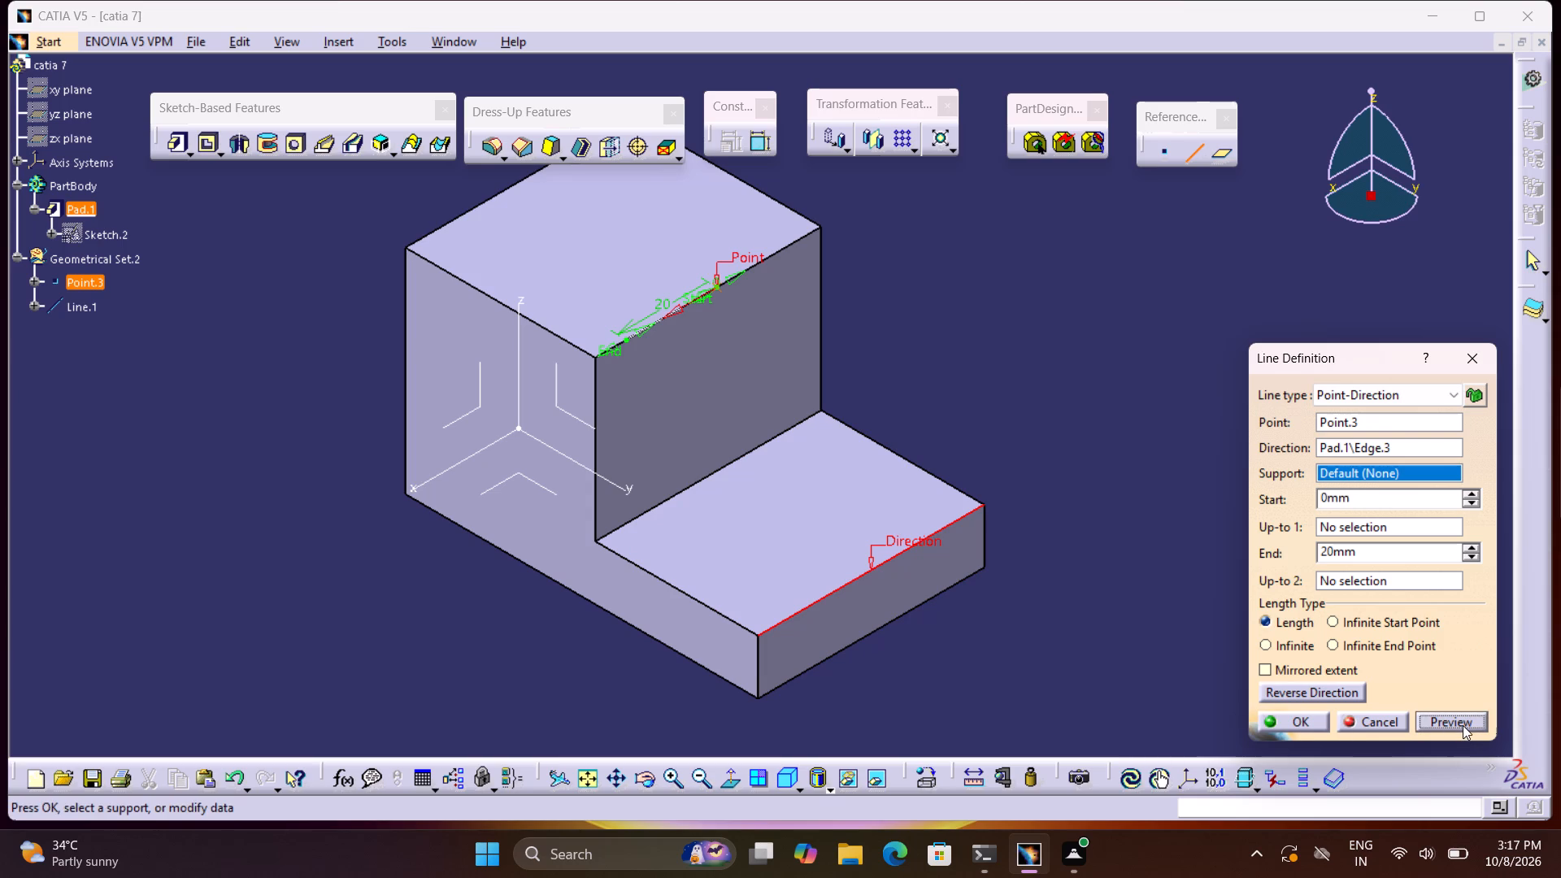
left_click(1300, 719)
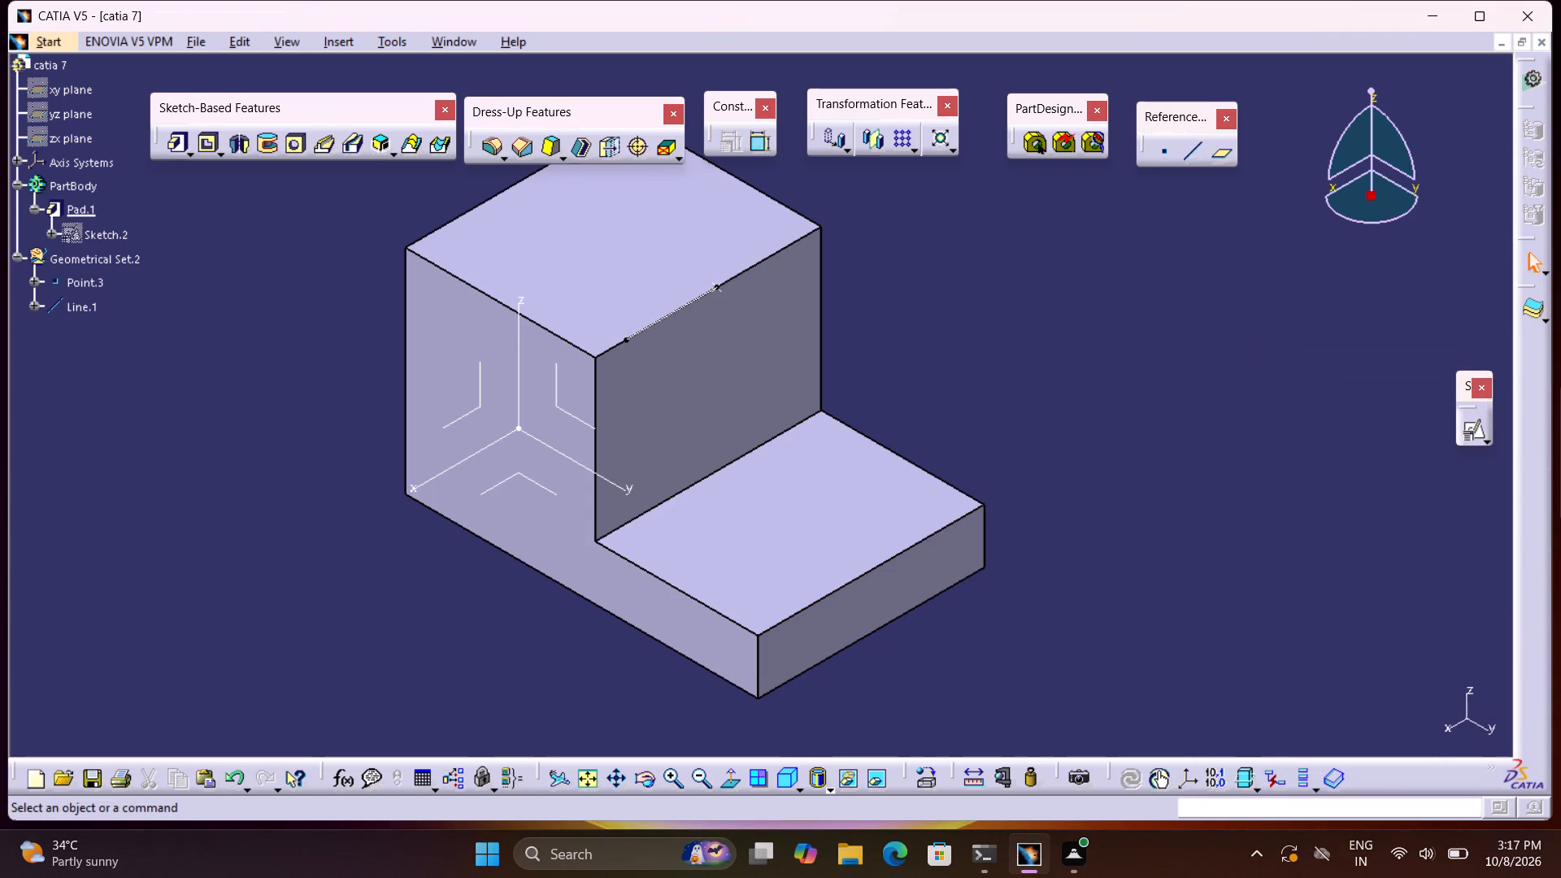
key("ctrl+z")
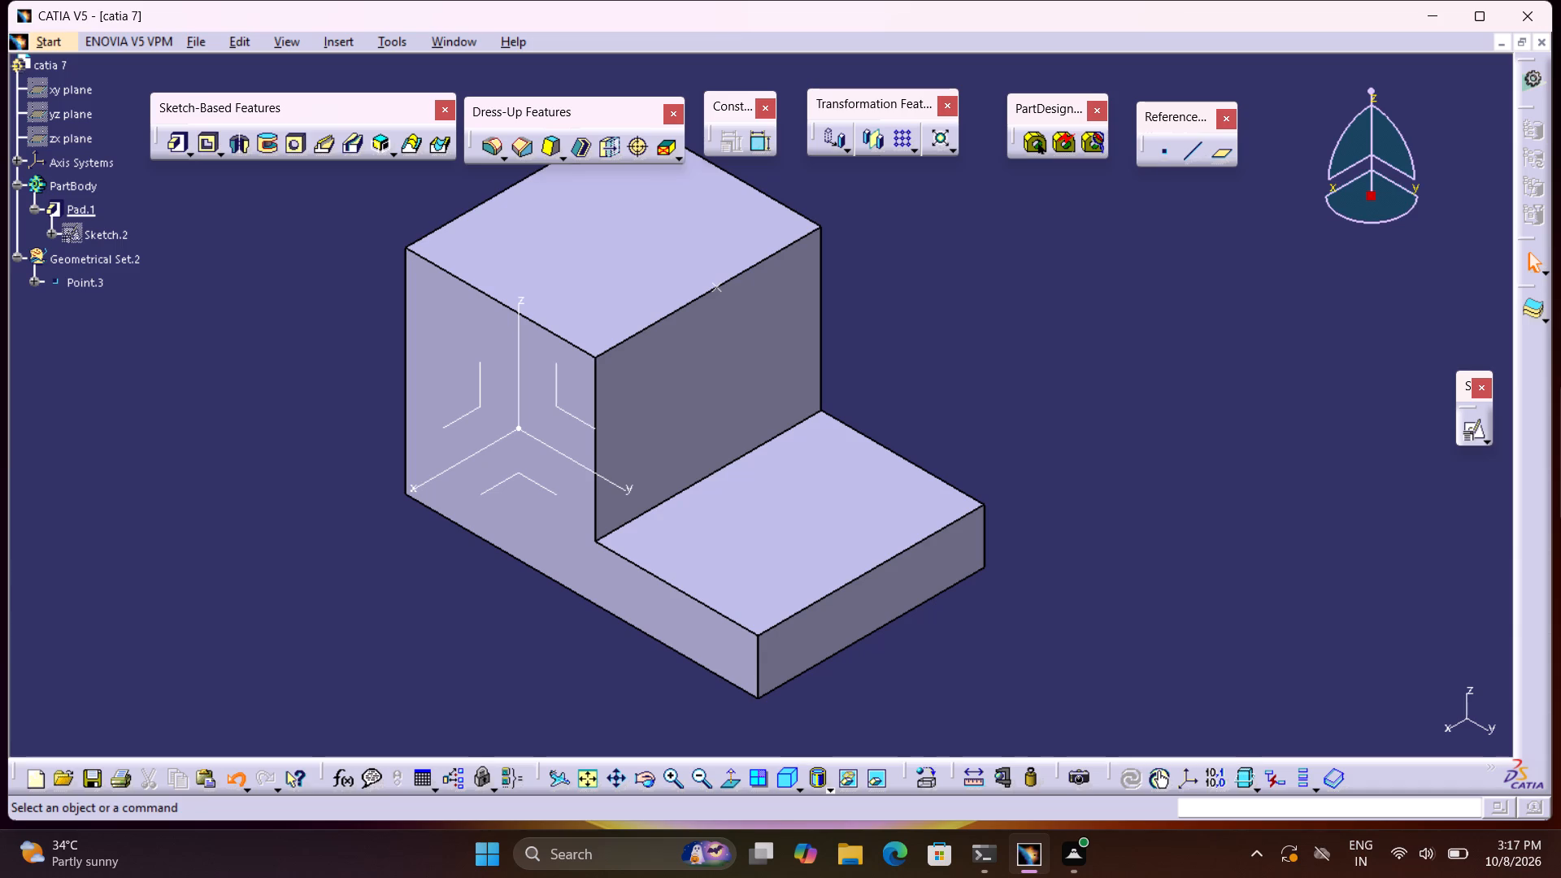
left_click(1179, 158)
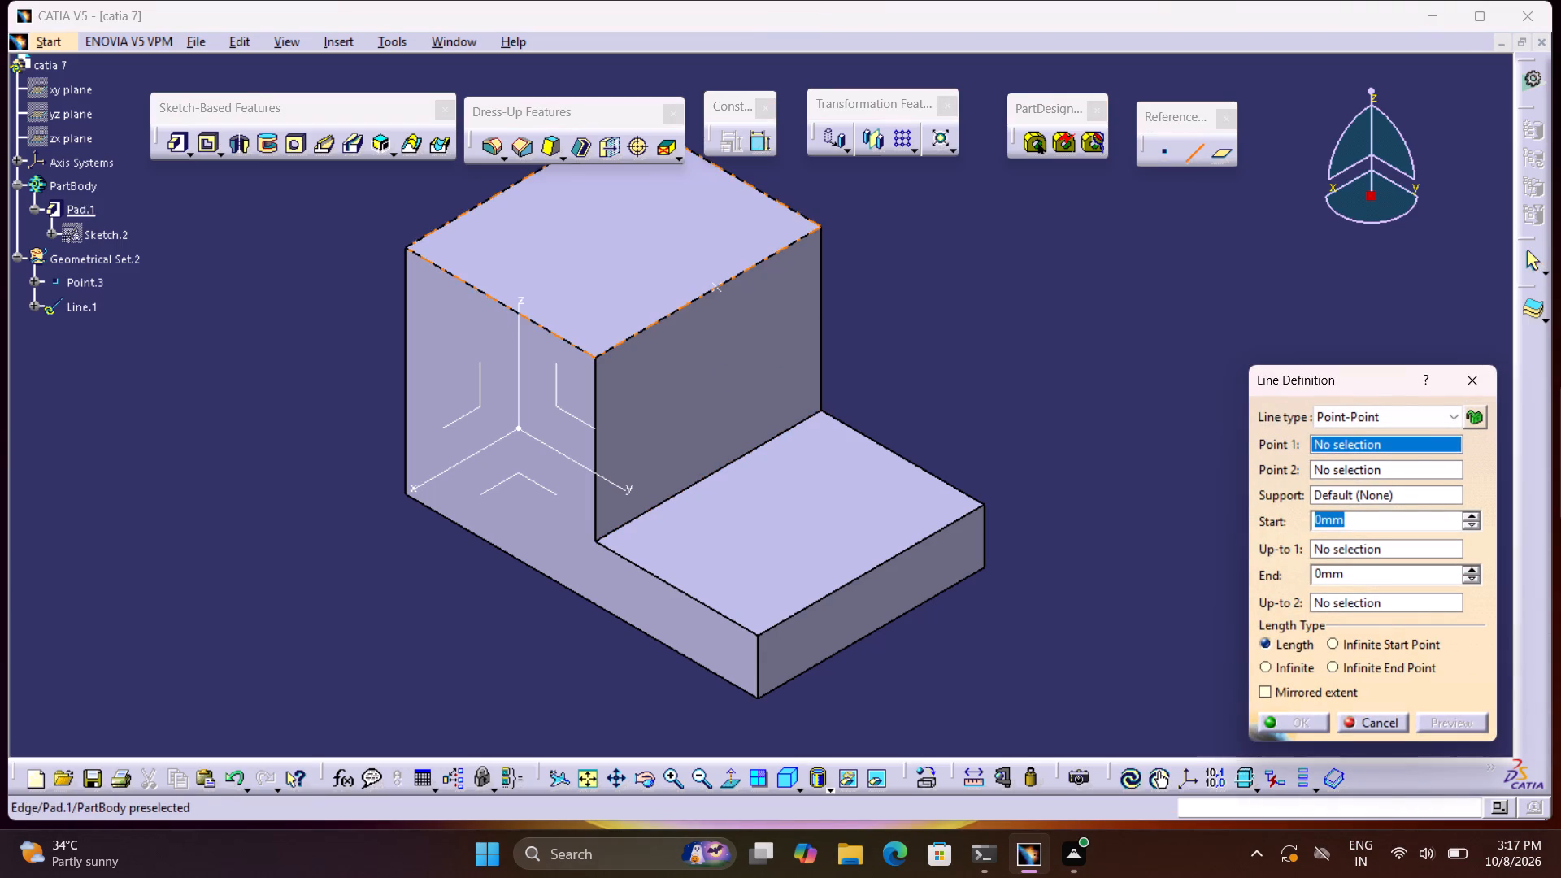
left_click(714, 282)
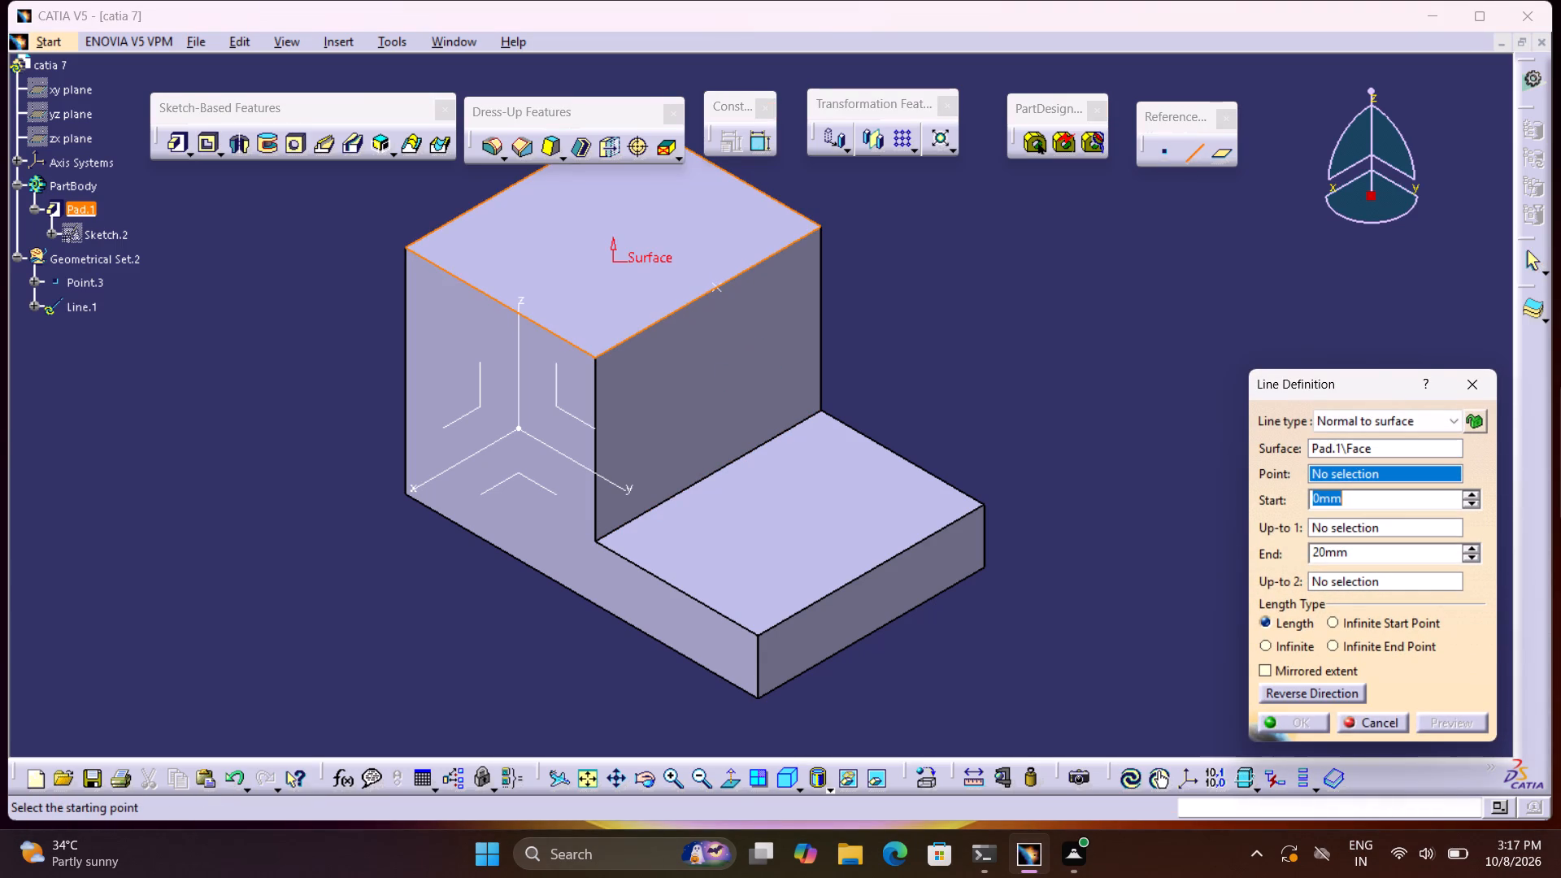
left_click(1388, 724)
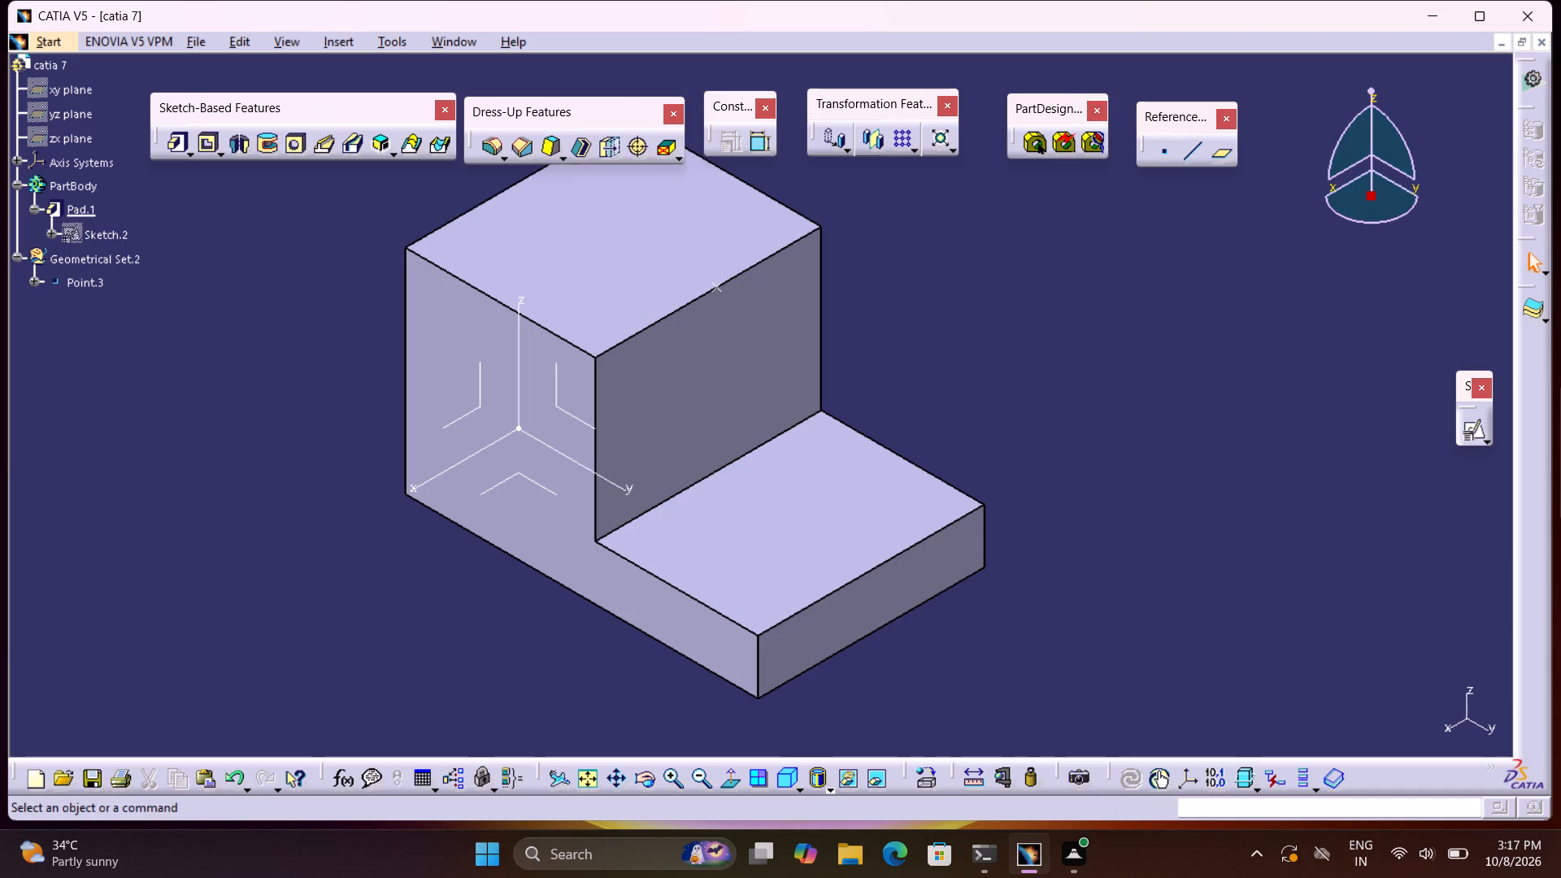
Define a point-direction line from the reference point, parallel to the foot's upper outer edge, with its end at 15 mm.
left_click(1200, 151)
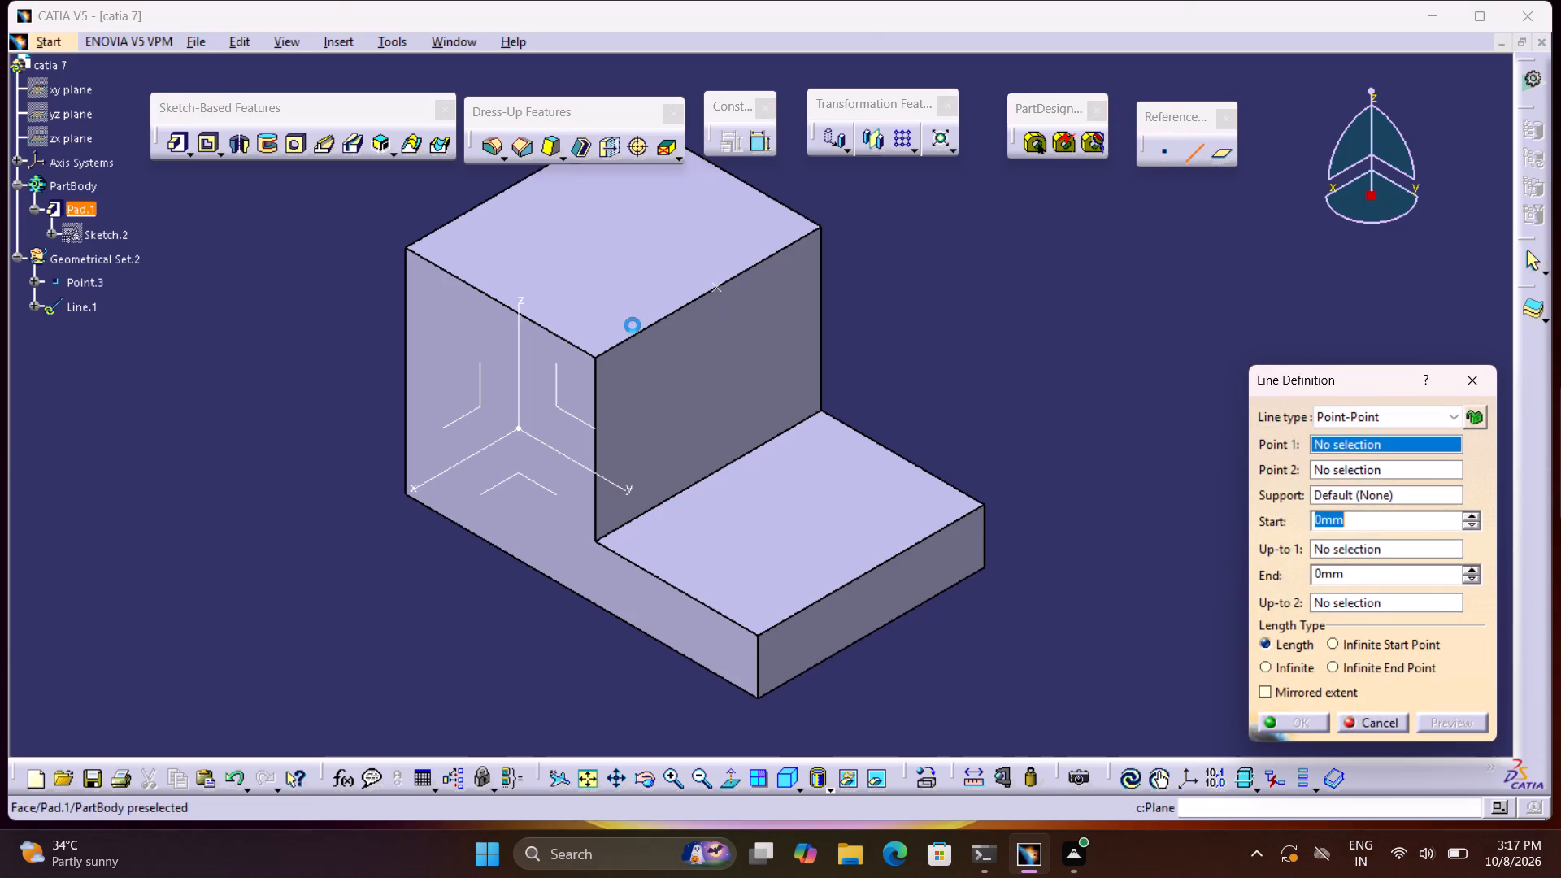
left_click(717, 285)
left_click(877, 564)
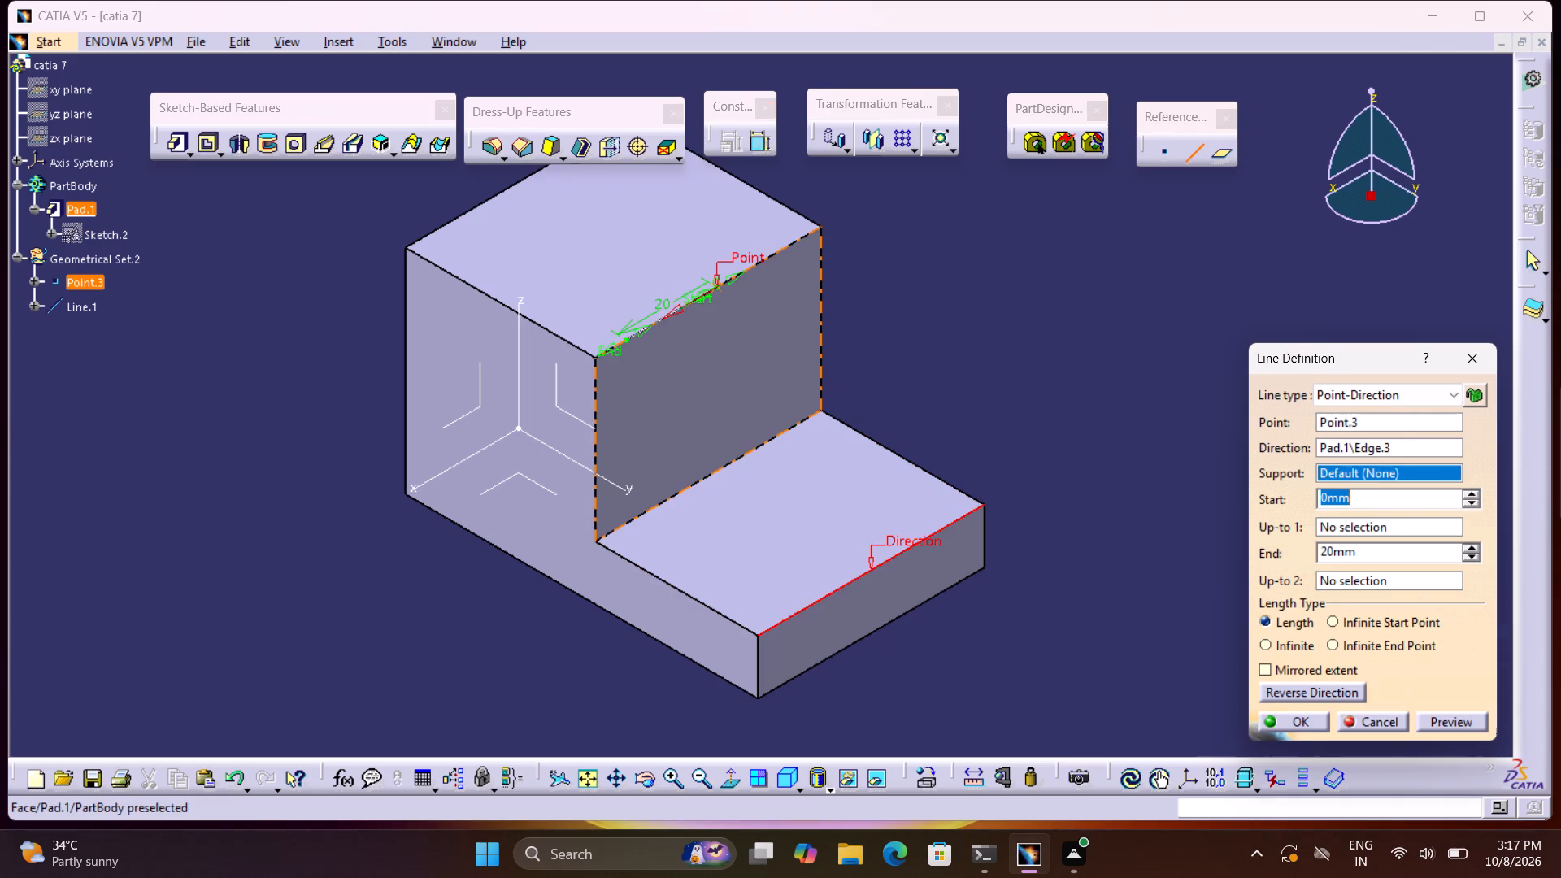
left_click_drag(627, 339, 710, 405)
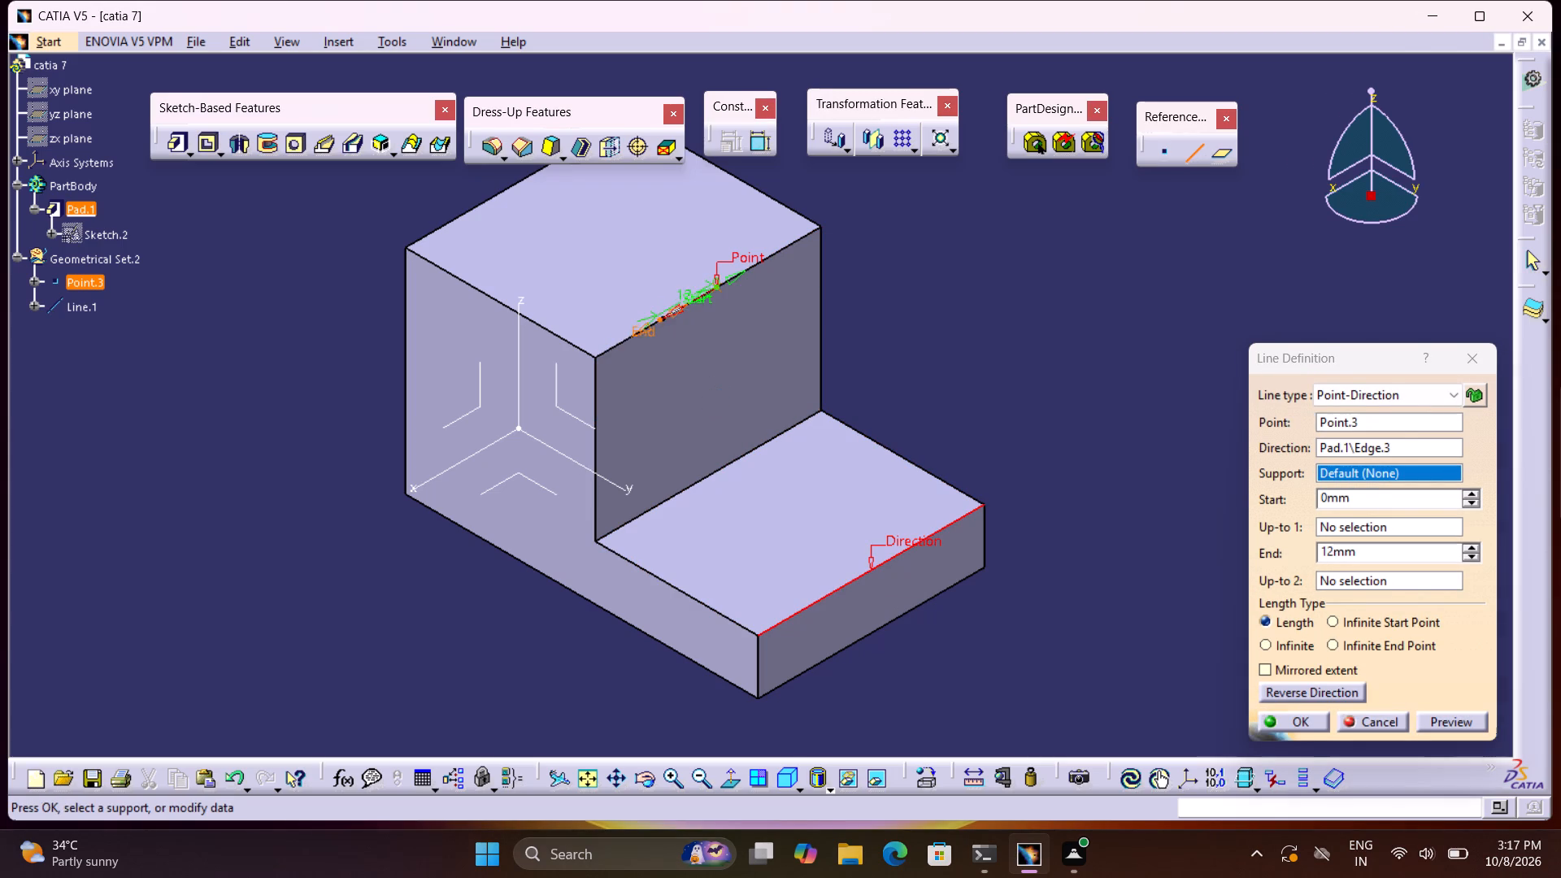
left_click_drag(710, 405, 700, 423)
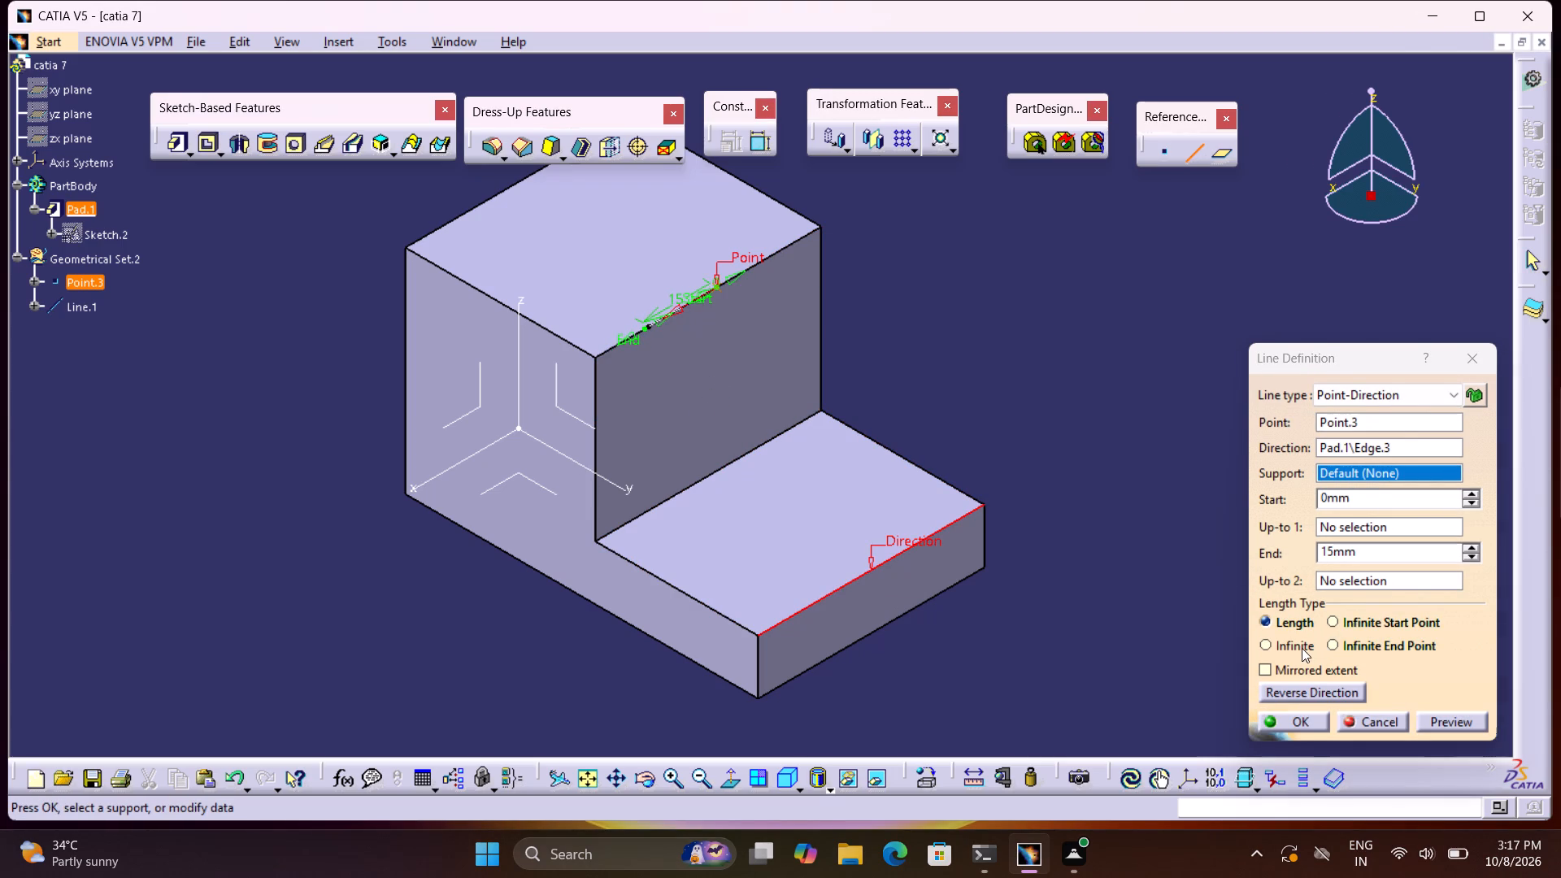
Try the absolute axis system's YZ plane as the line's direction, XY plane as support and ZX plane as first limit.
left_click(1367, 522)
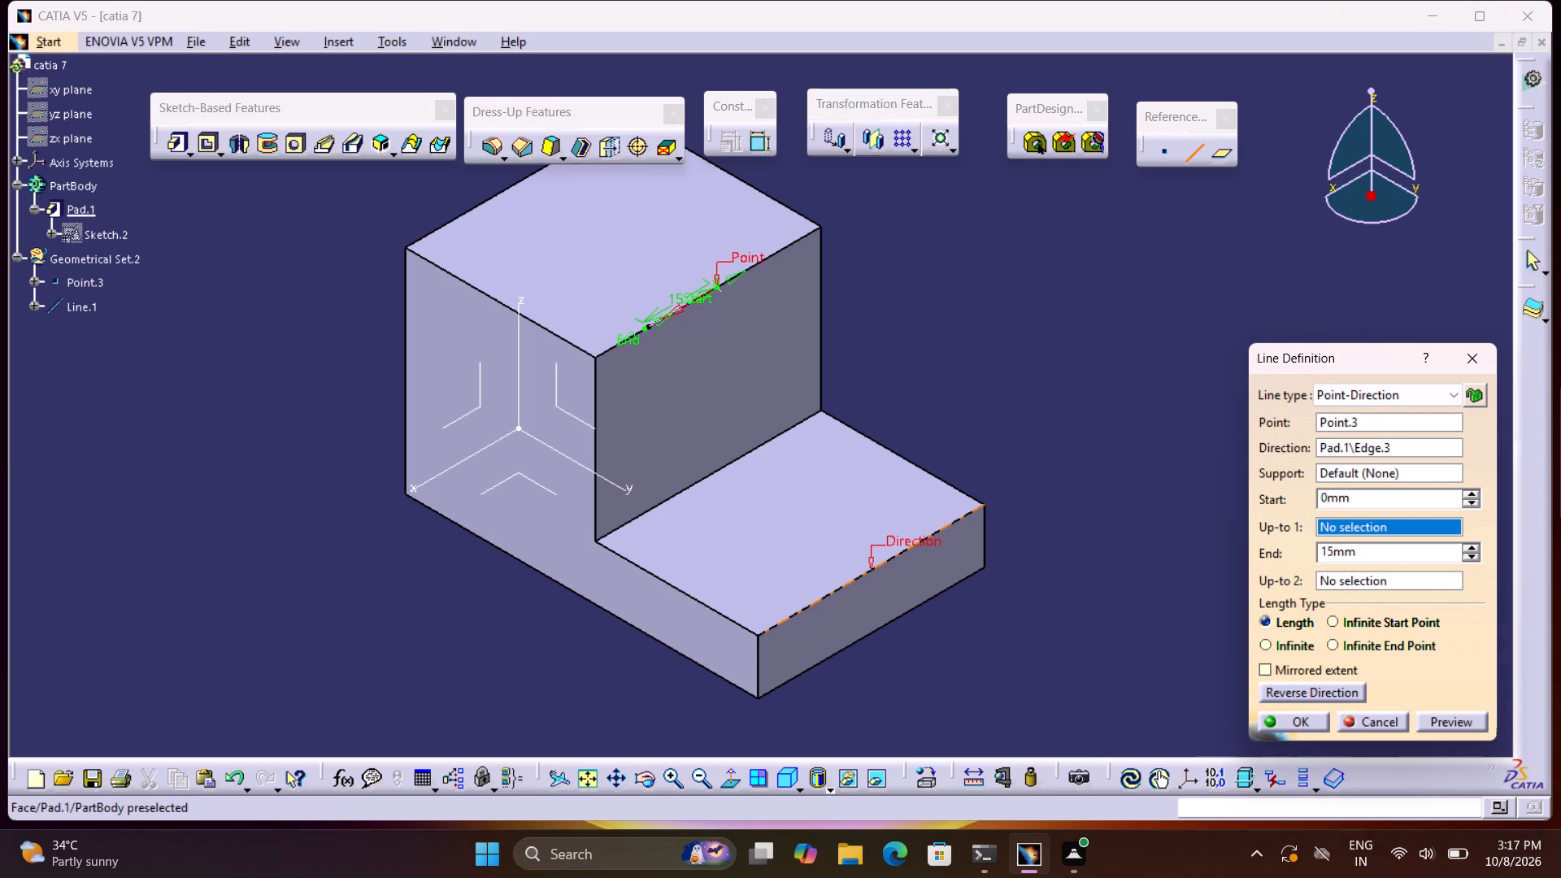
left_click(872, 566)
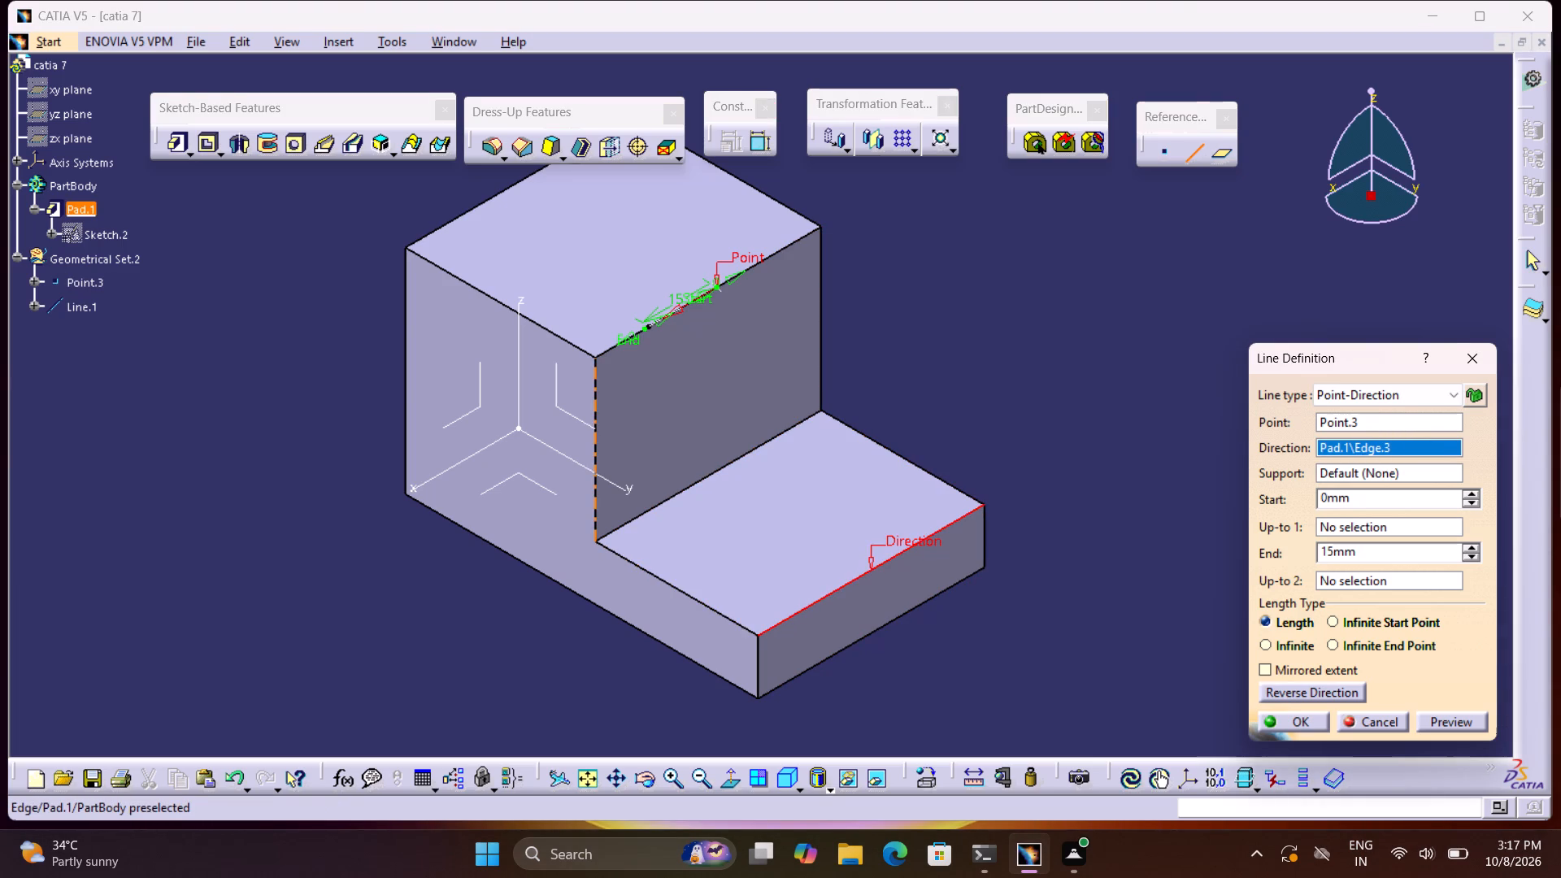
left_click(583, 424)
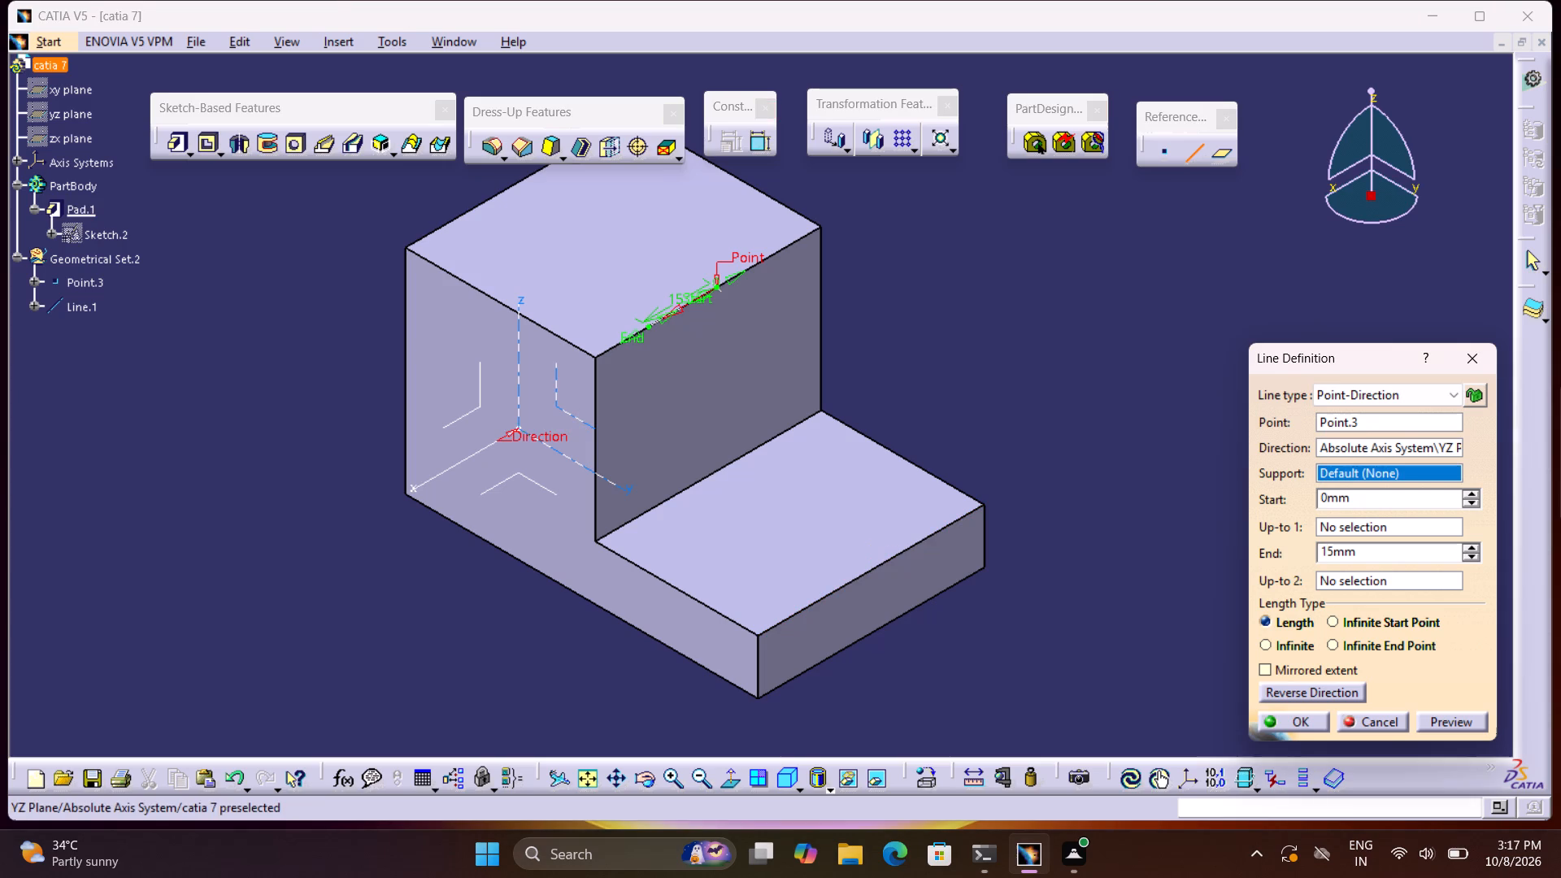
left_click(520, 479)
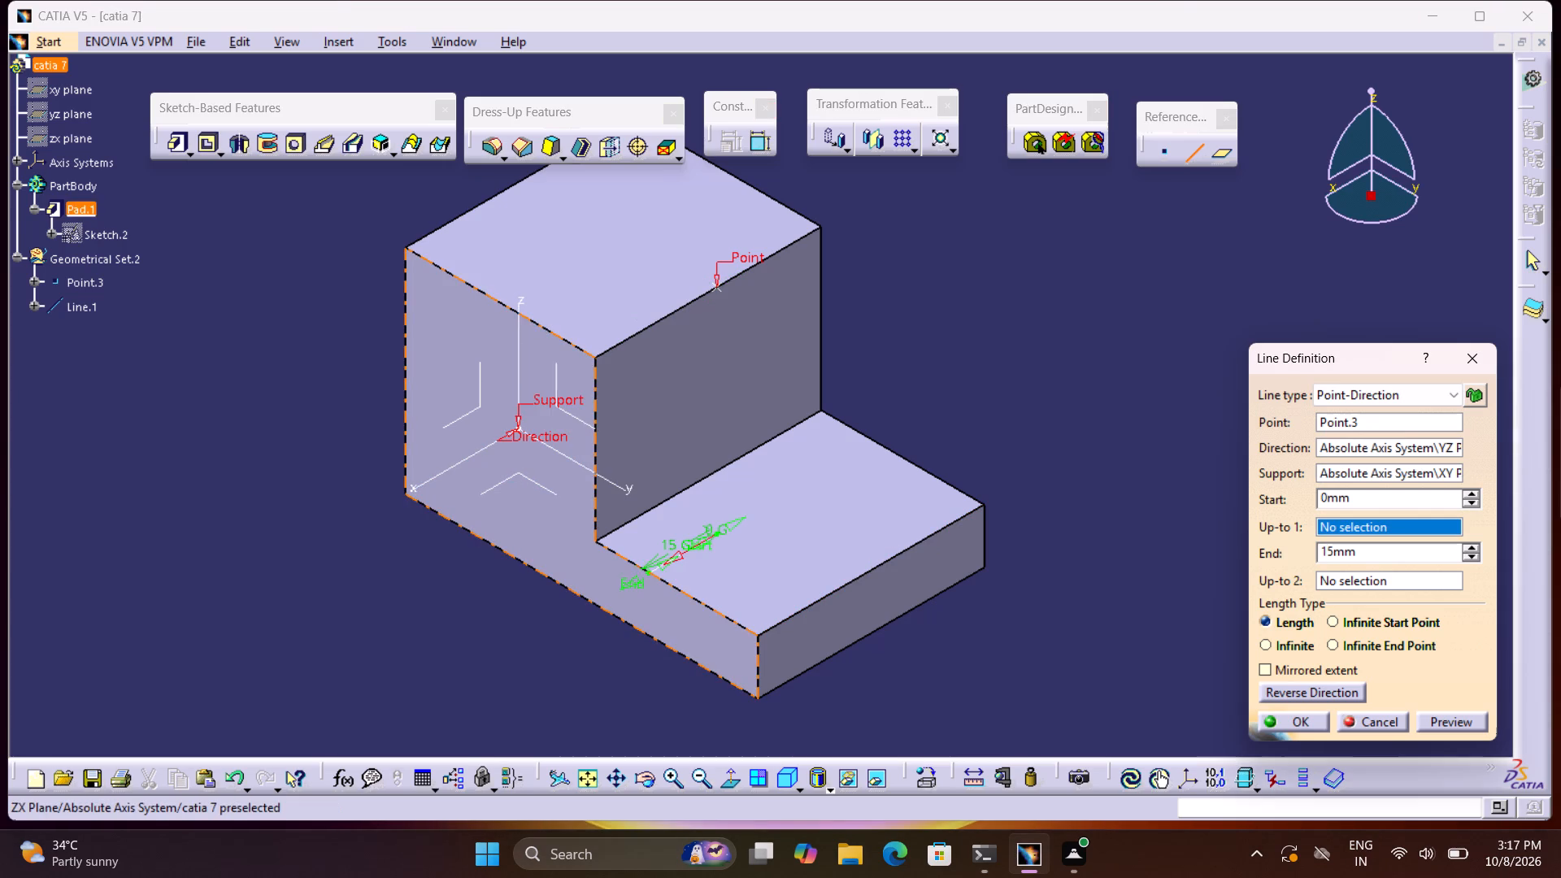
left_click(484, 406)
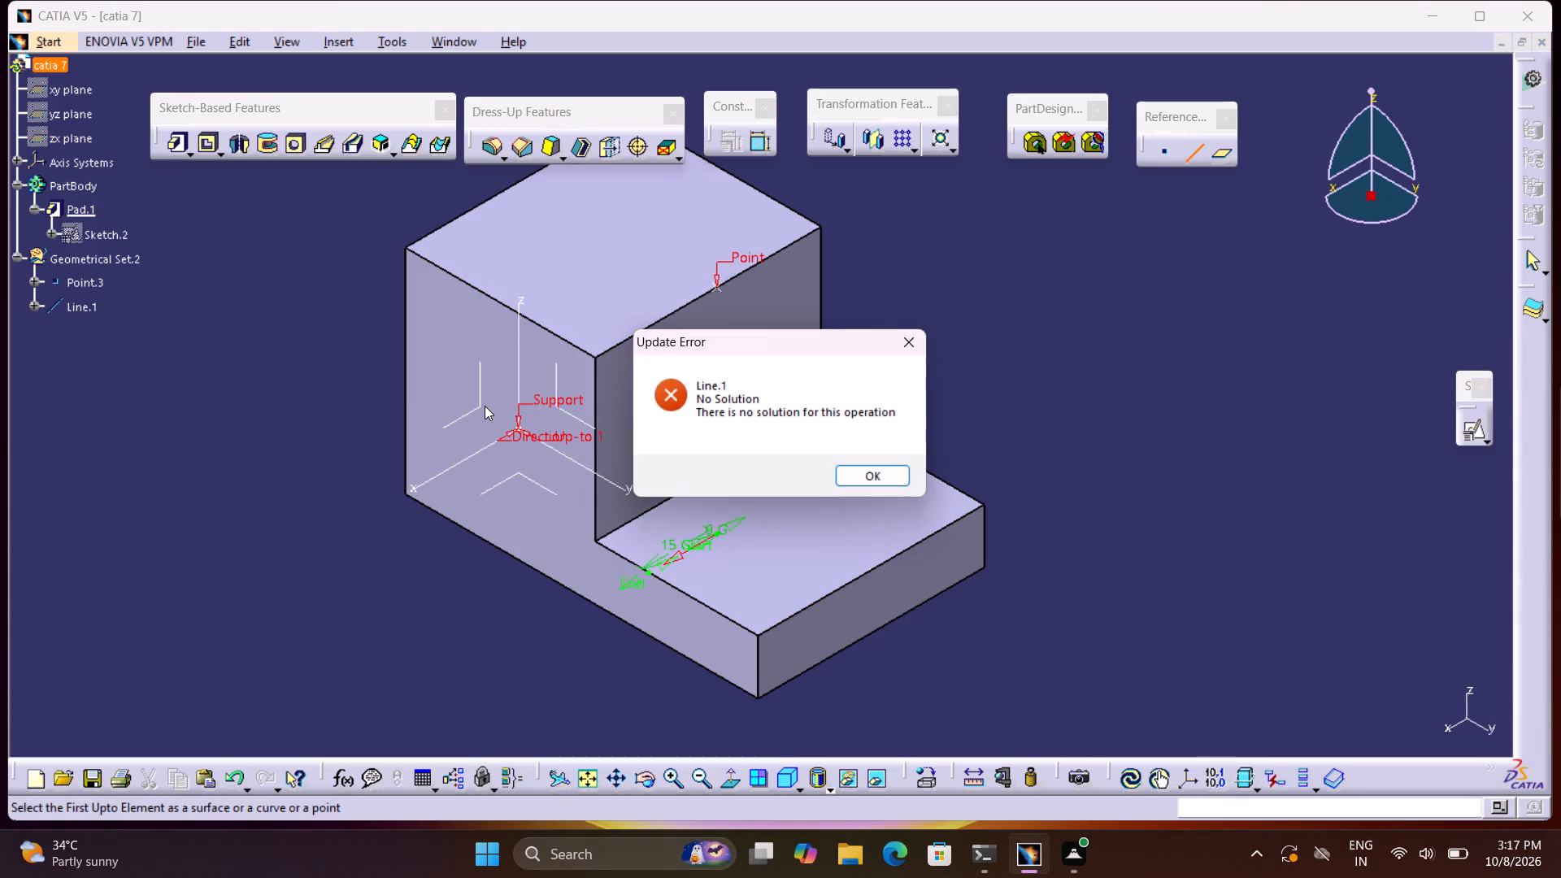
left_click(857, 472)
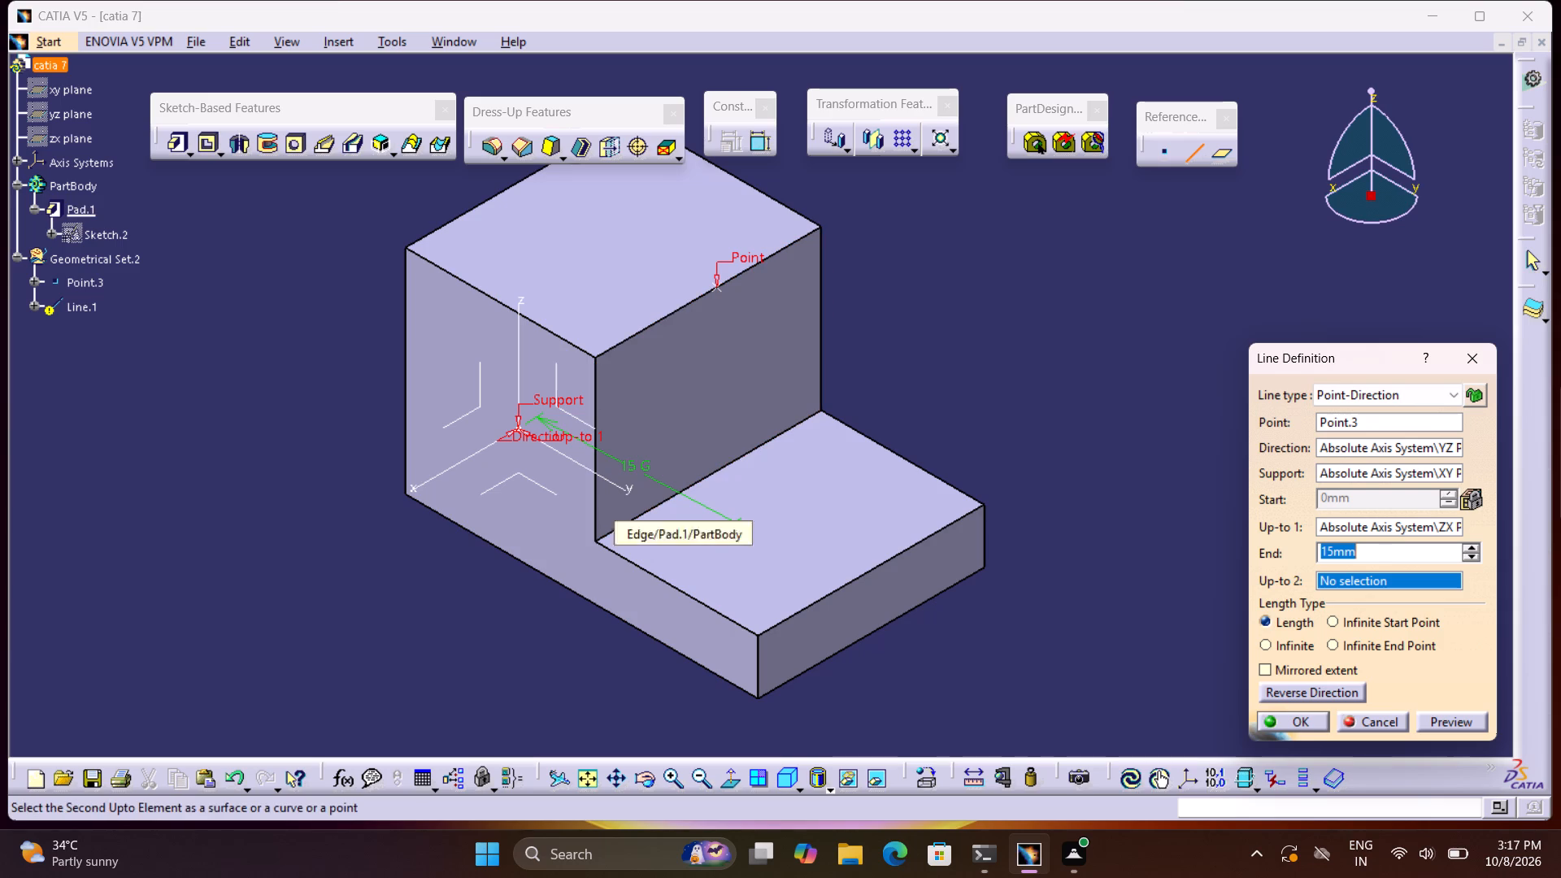
Undo the line definition and the reference point on the raised block's top edge.
key("ctrl+z")
key("ctrl+z")
key("ctrl+z")
key("ctrl+z")
key("ctrl+z")
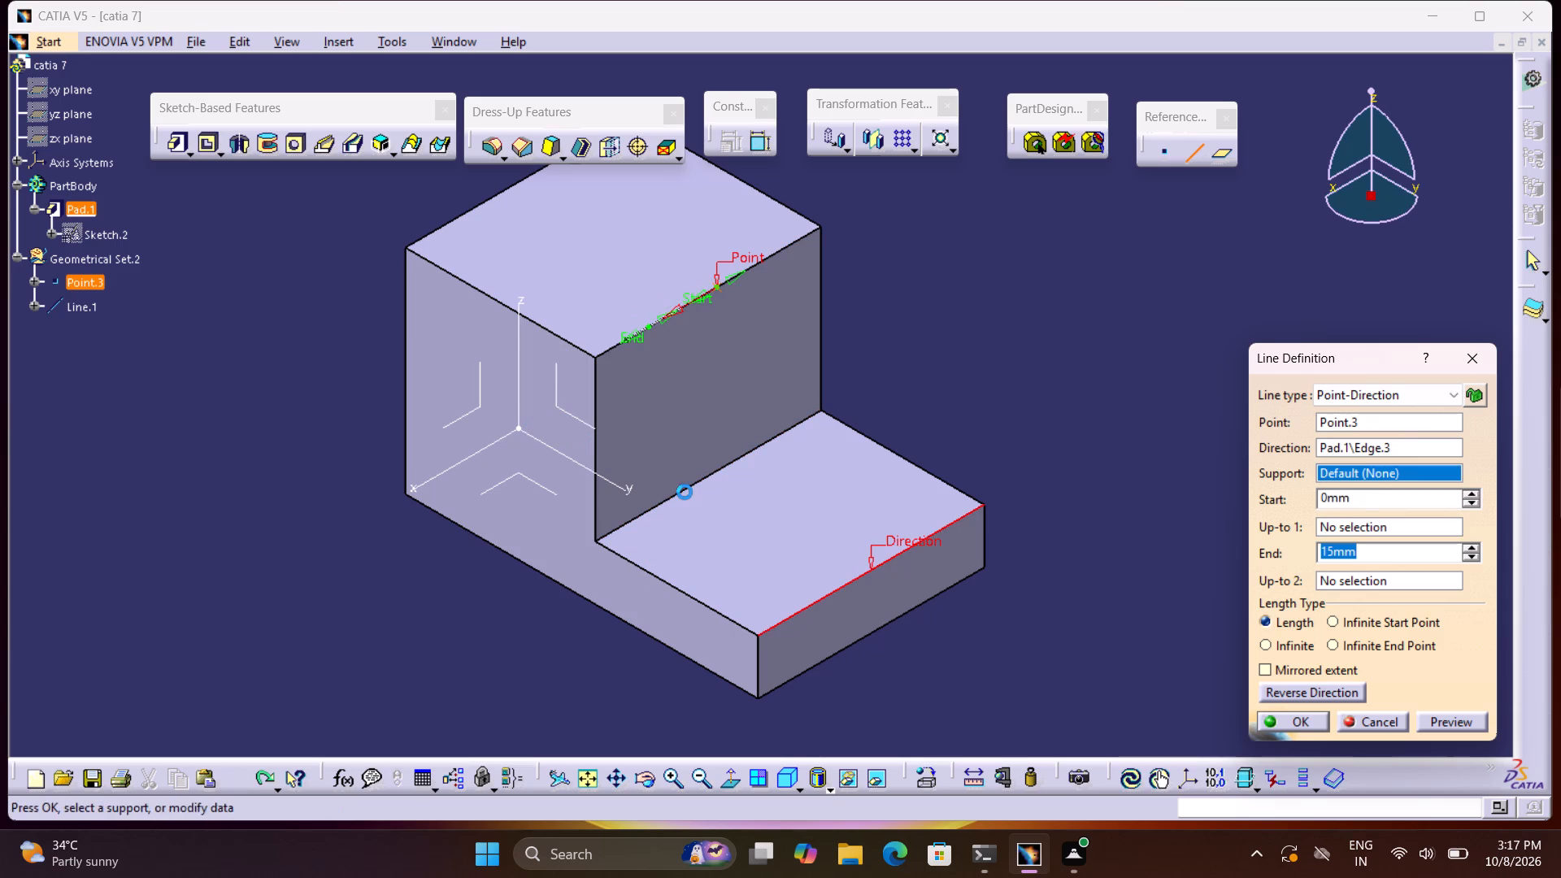
key("ctrl+z")
key("ctrl+z")
key("ctrl+z")
key("ctrl+z")
key("ctrl+z")
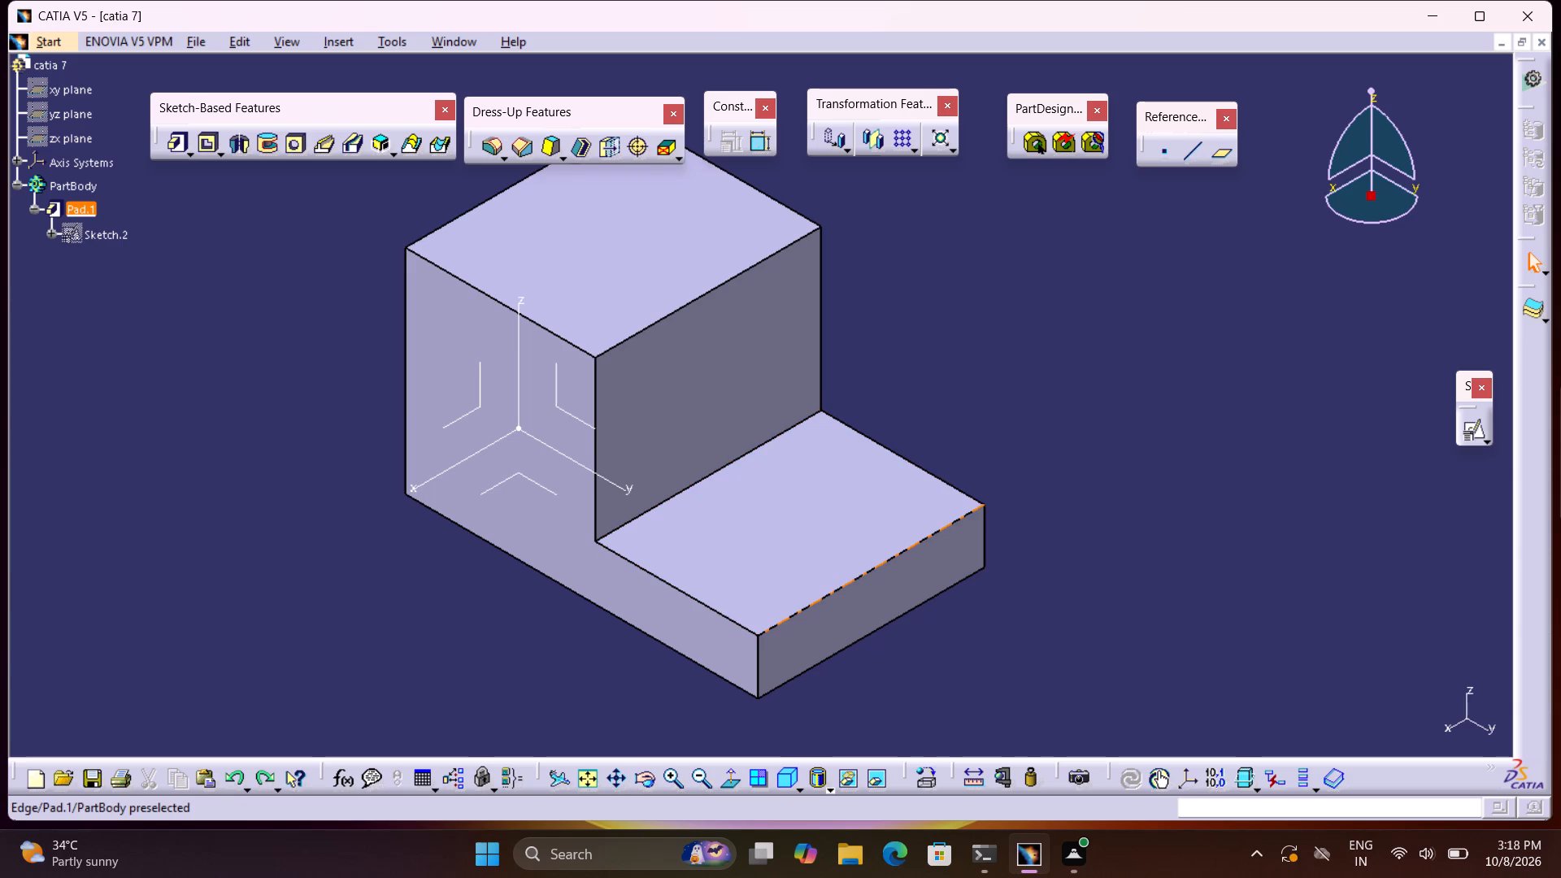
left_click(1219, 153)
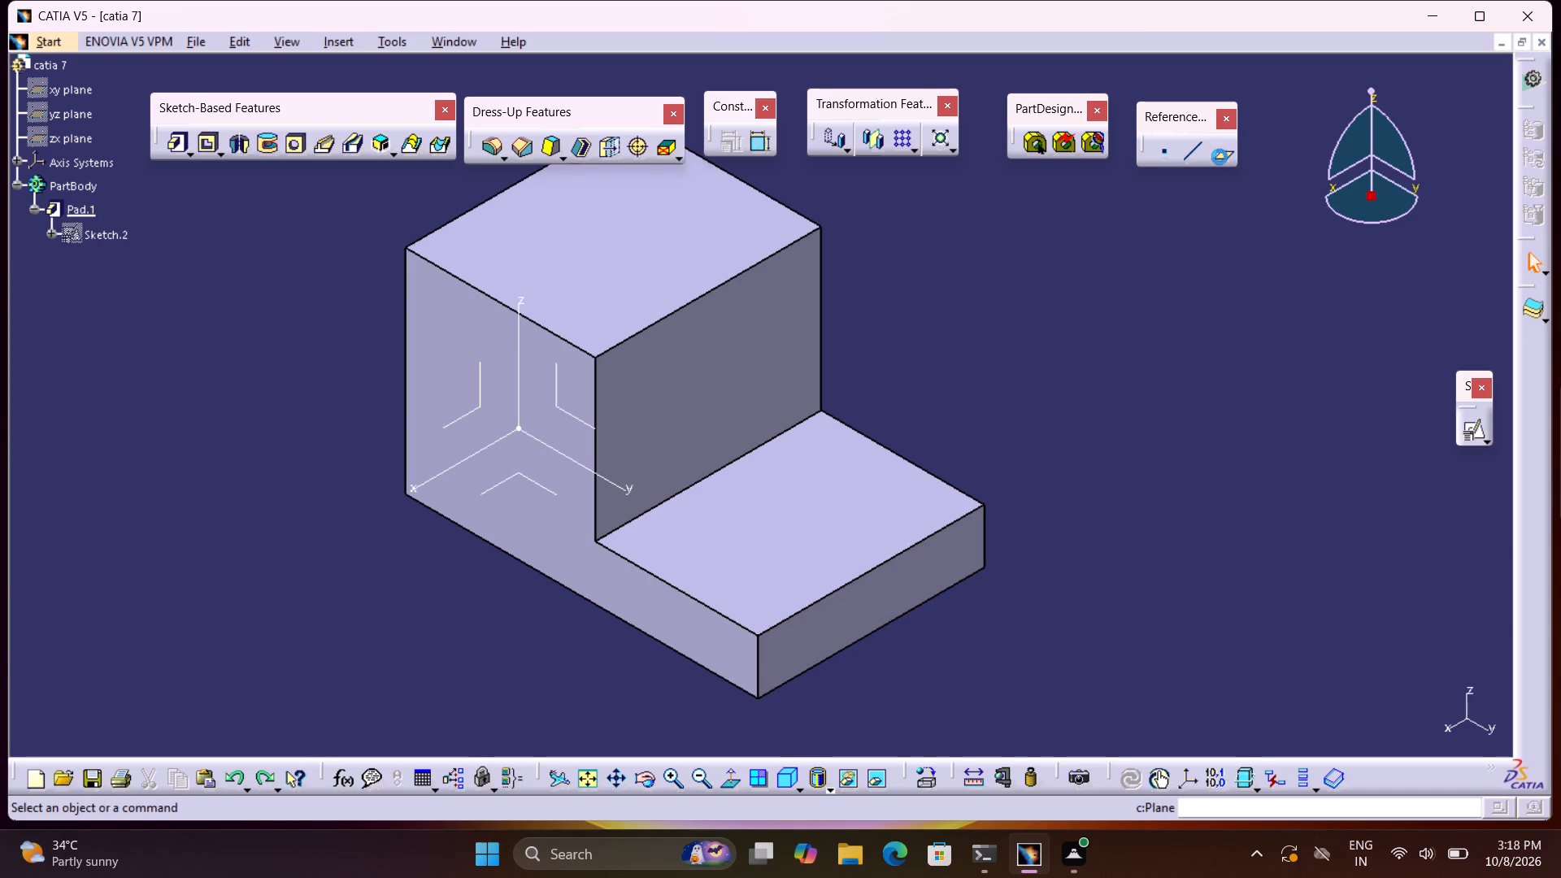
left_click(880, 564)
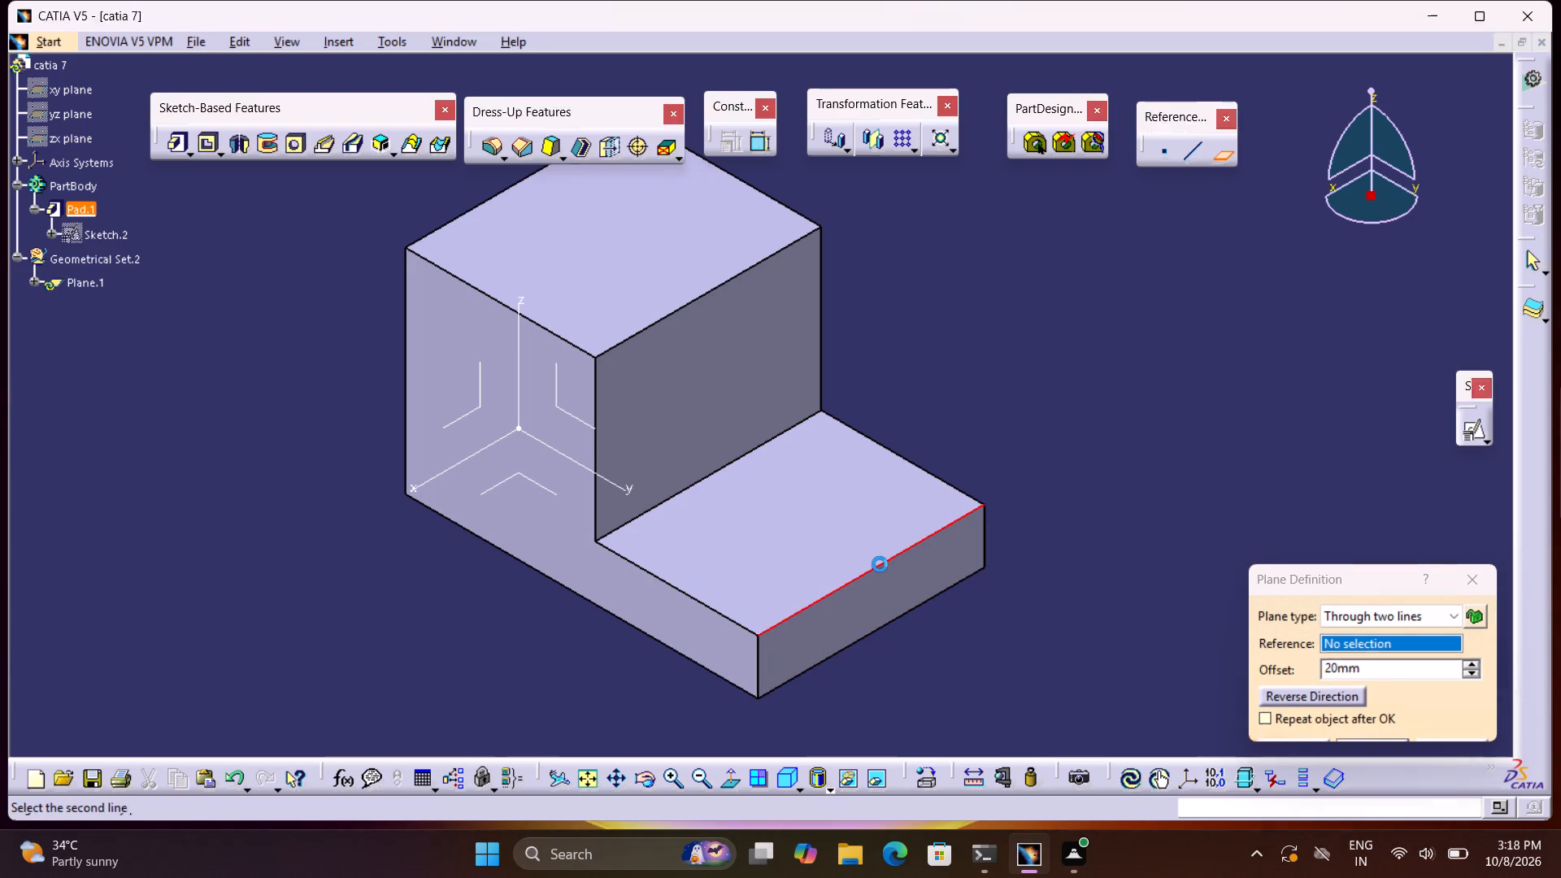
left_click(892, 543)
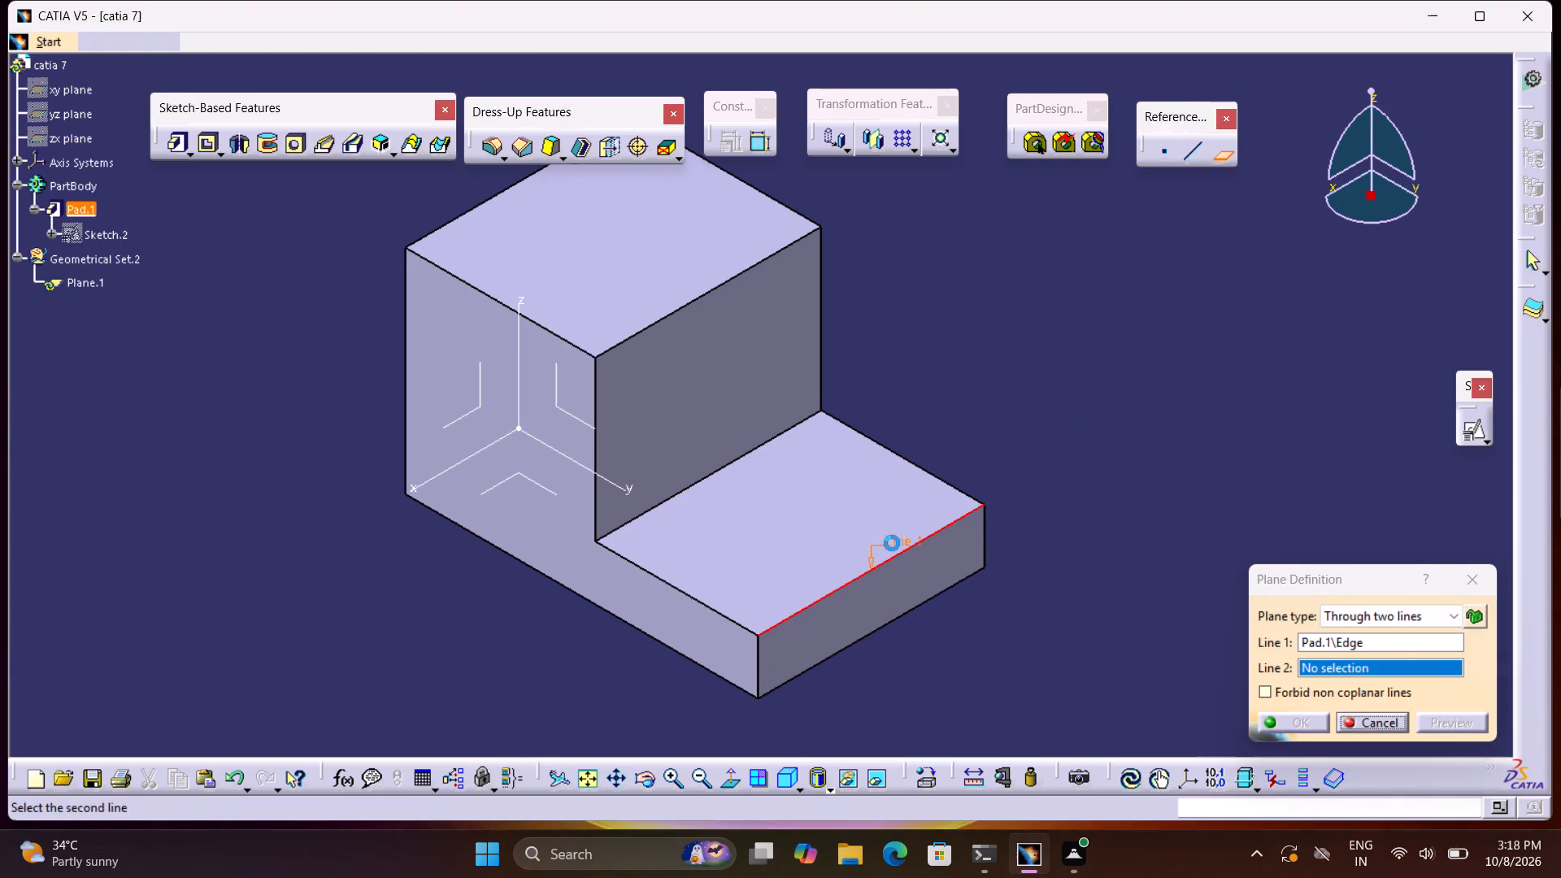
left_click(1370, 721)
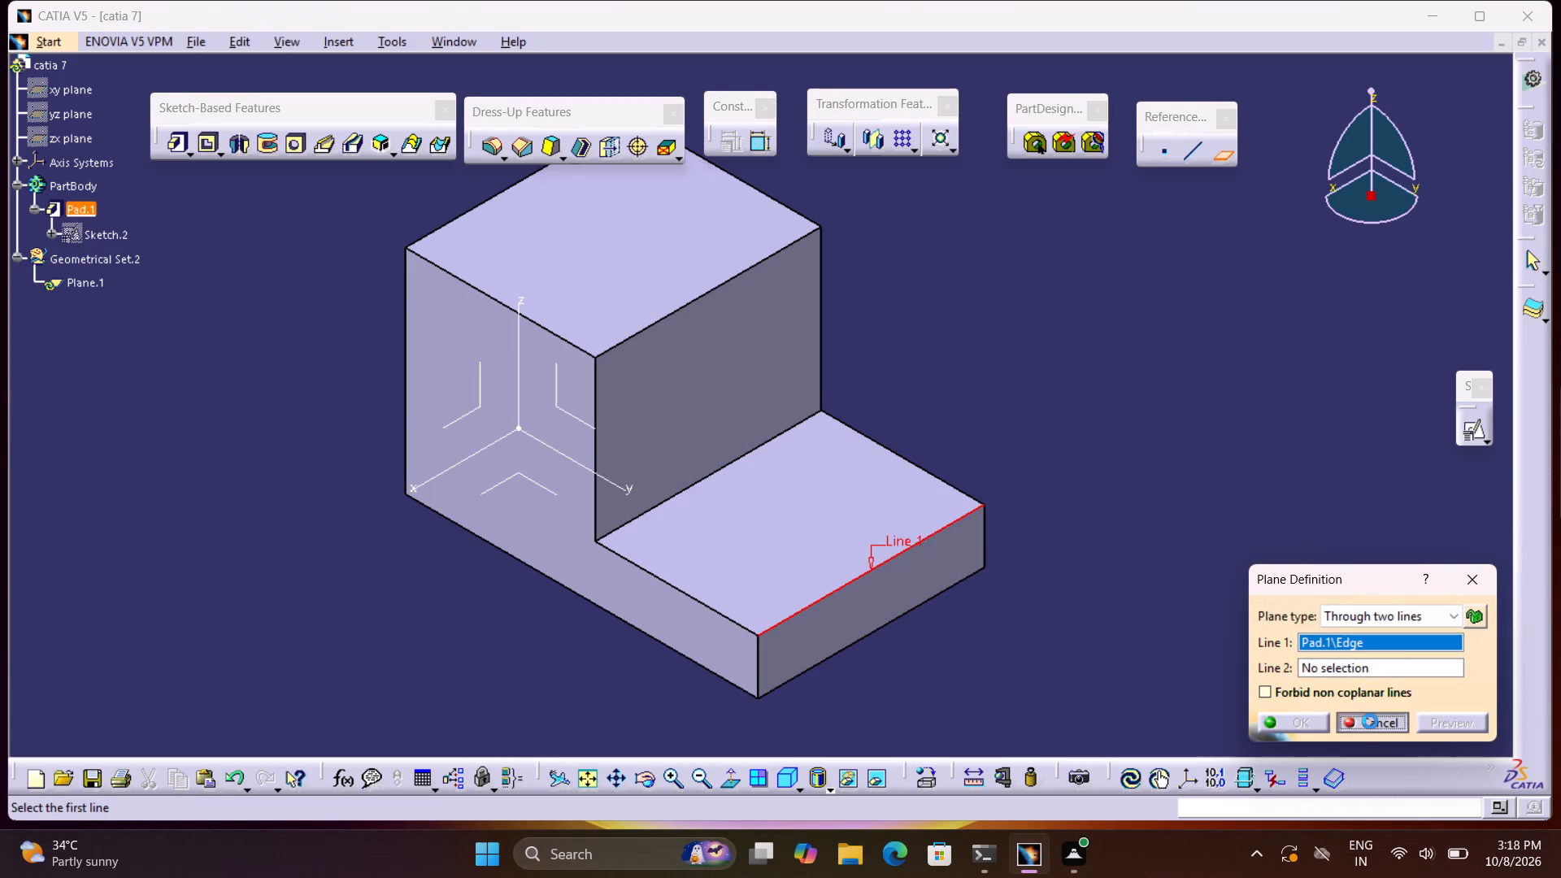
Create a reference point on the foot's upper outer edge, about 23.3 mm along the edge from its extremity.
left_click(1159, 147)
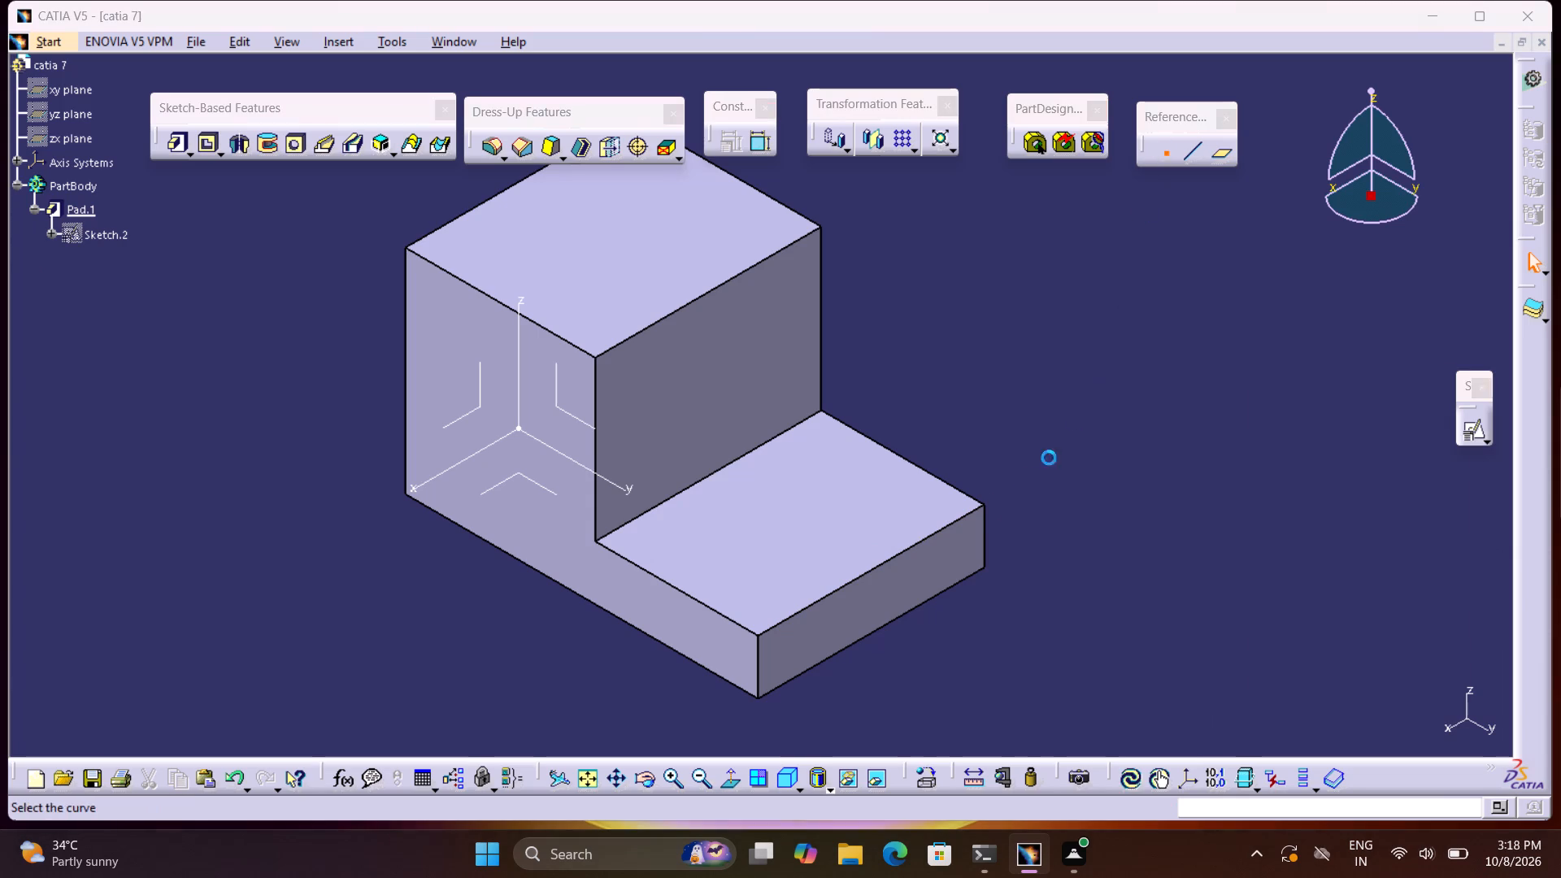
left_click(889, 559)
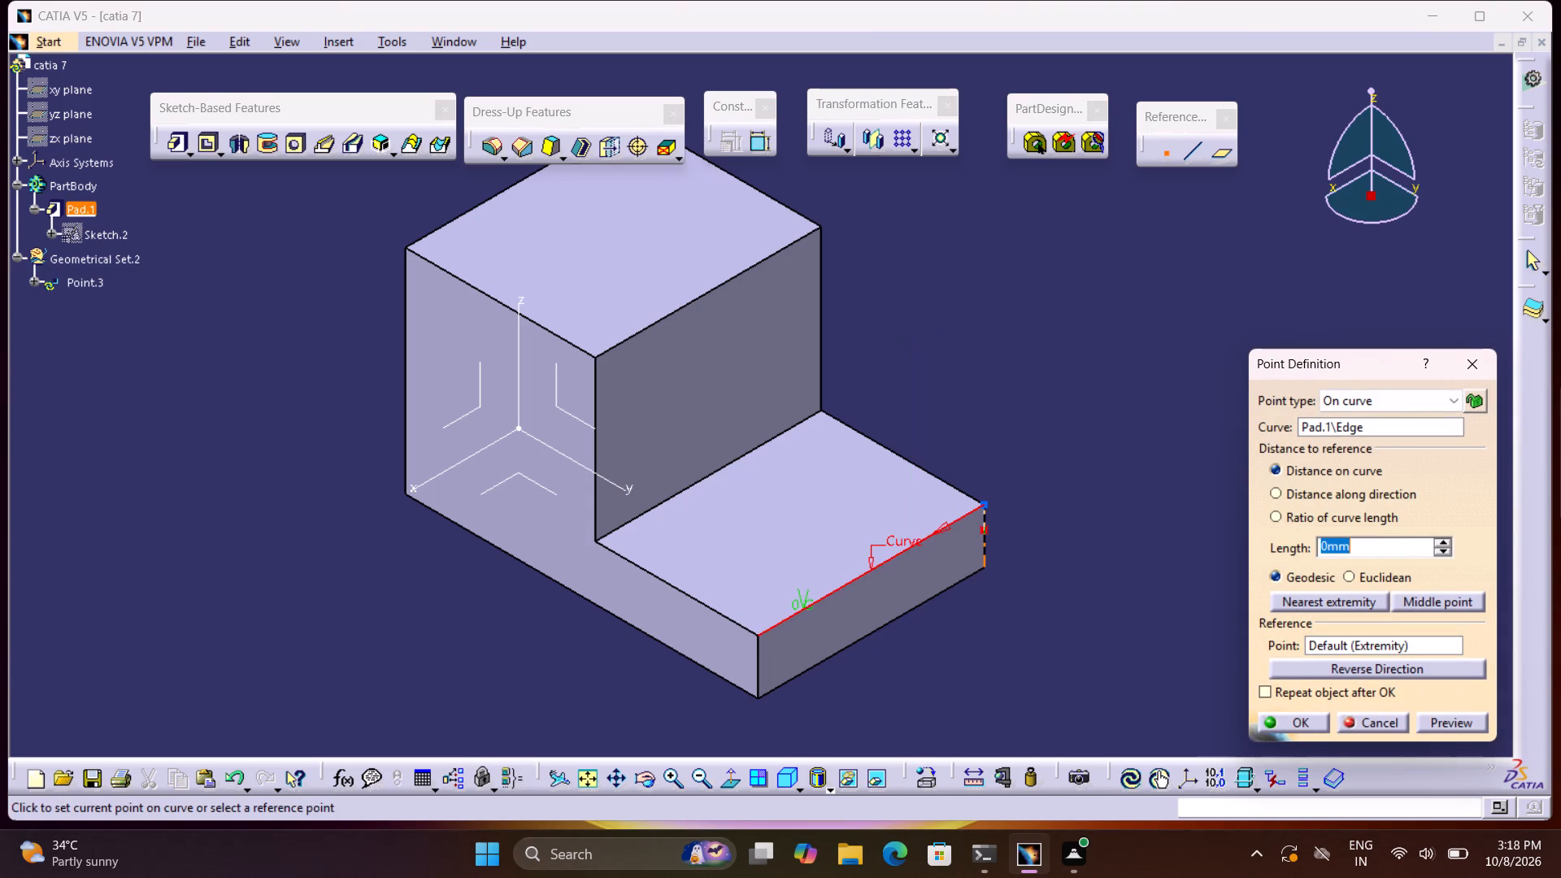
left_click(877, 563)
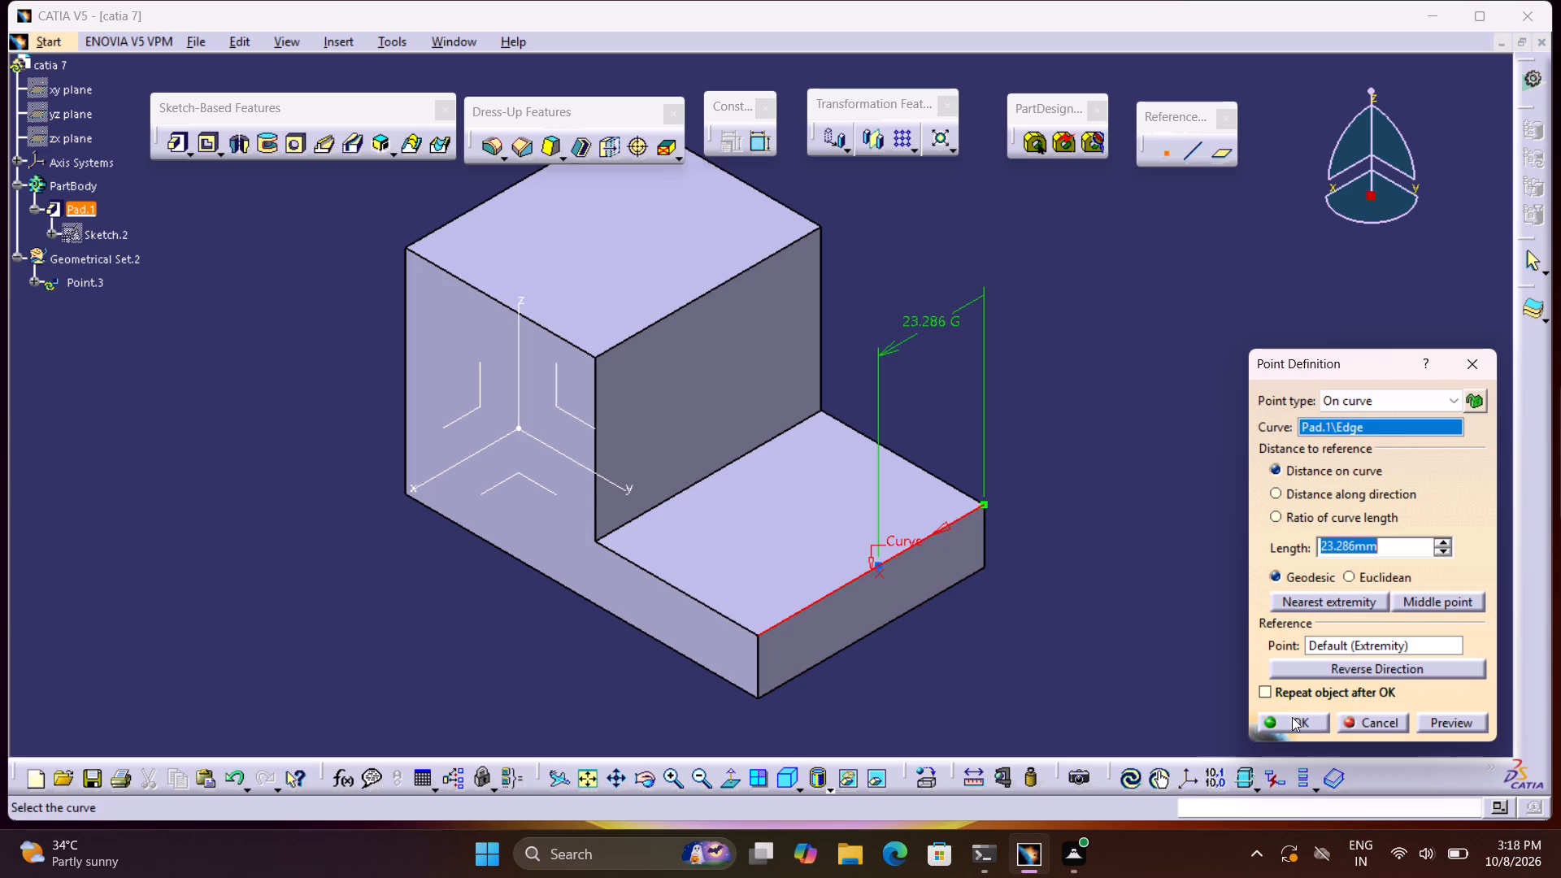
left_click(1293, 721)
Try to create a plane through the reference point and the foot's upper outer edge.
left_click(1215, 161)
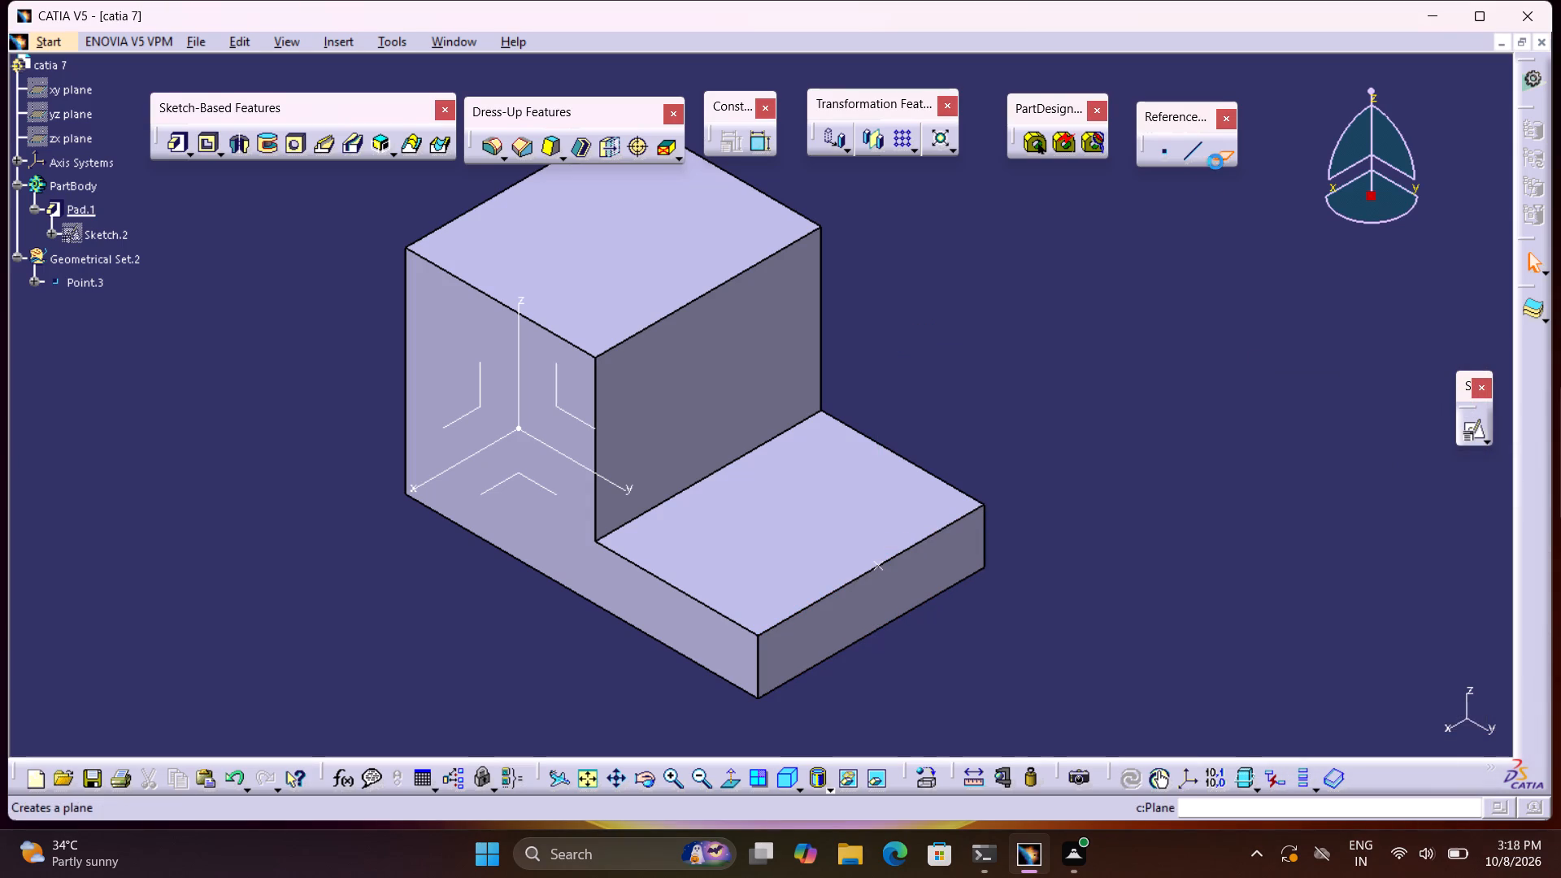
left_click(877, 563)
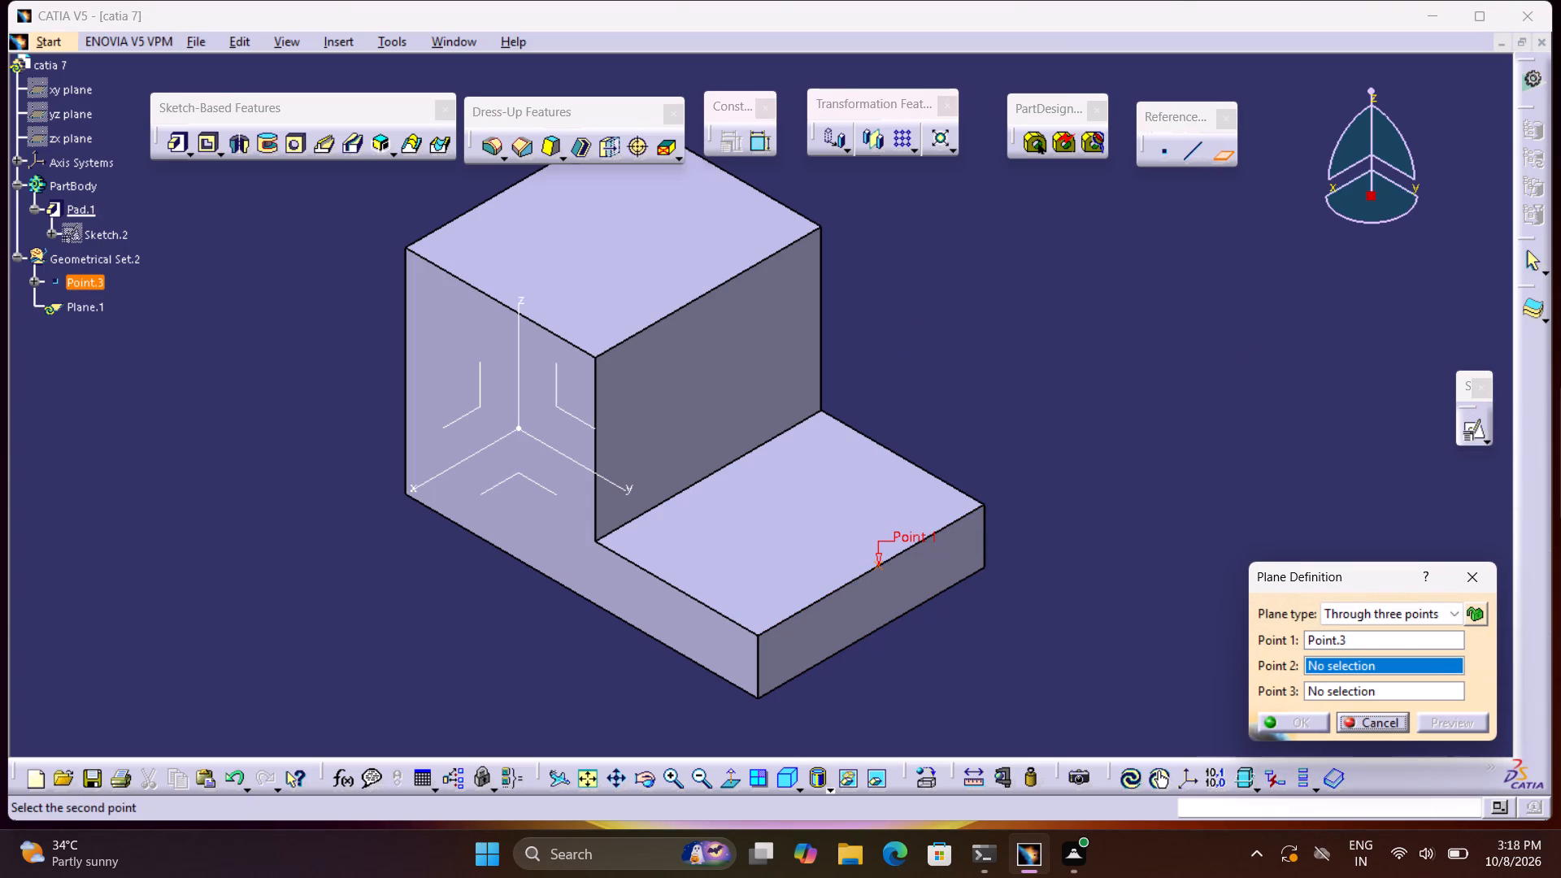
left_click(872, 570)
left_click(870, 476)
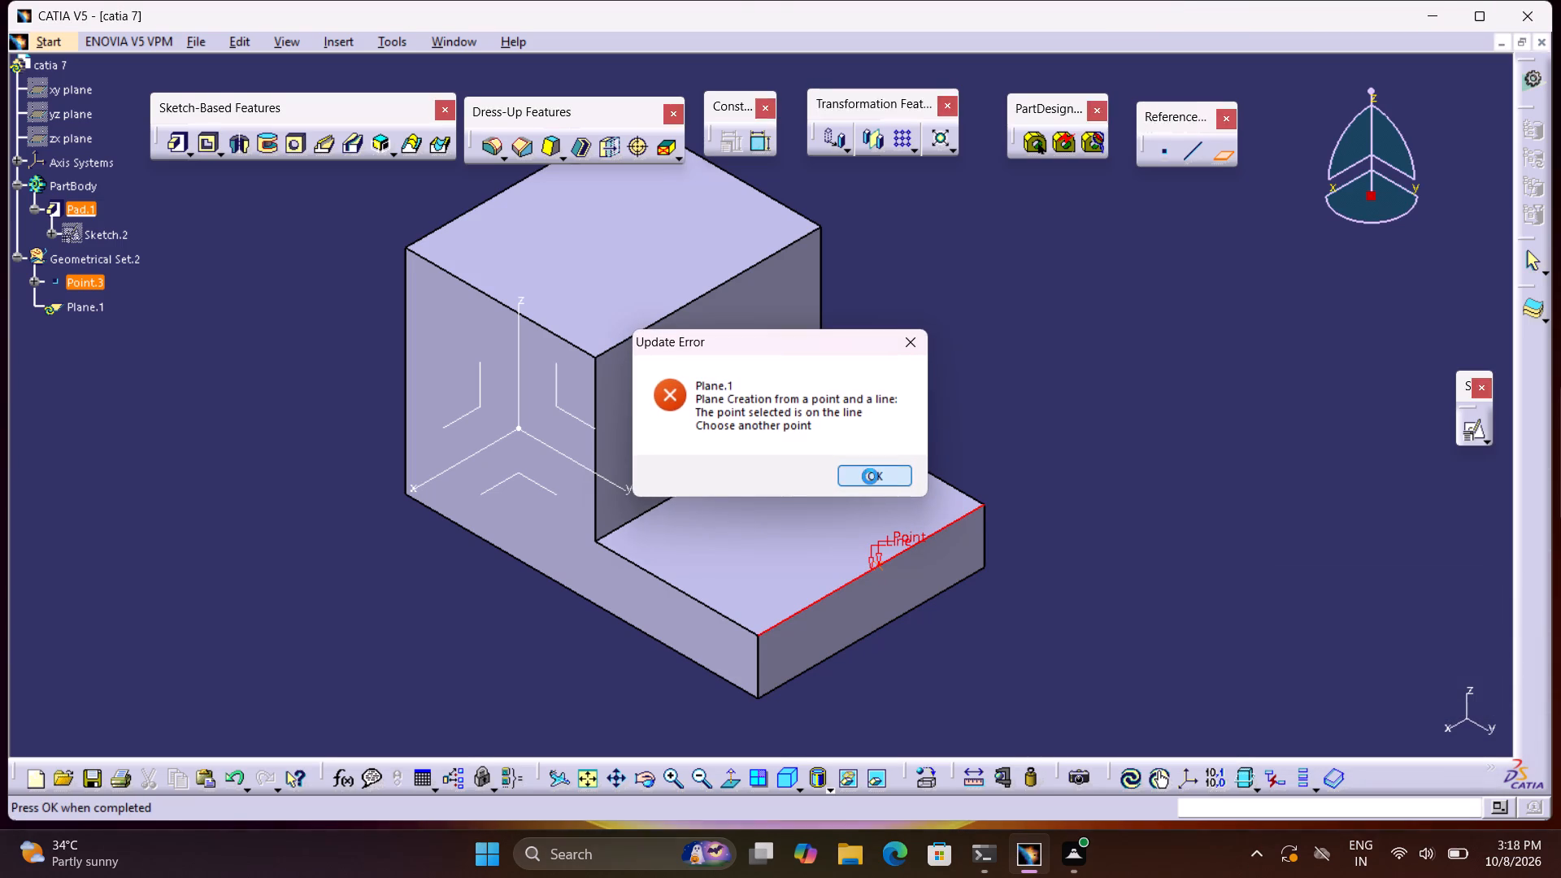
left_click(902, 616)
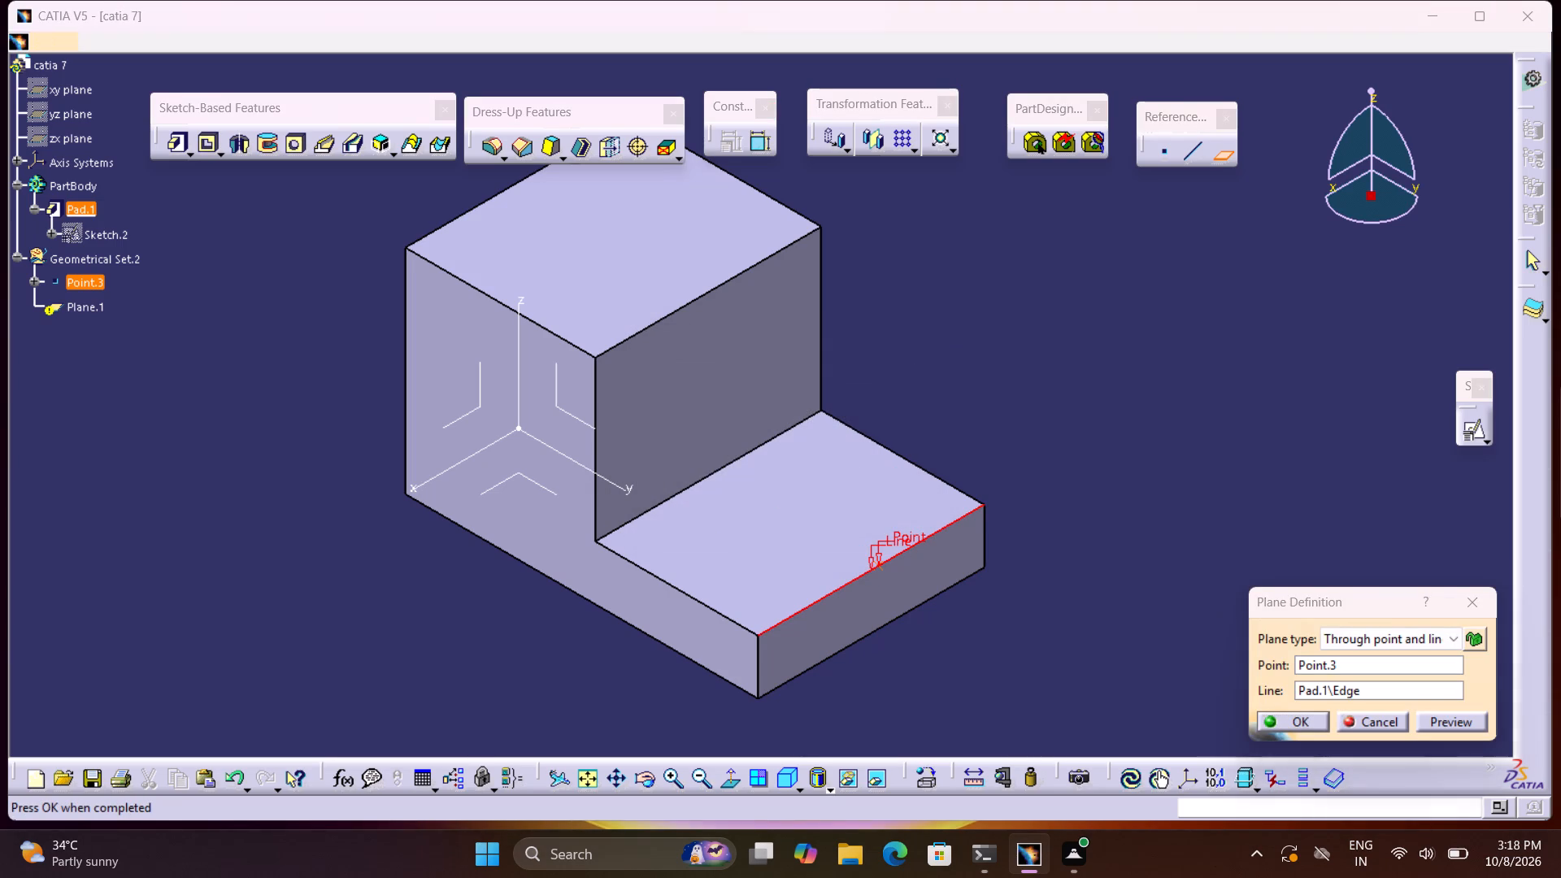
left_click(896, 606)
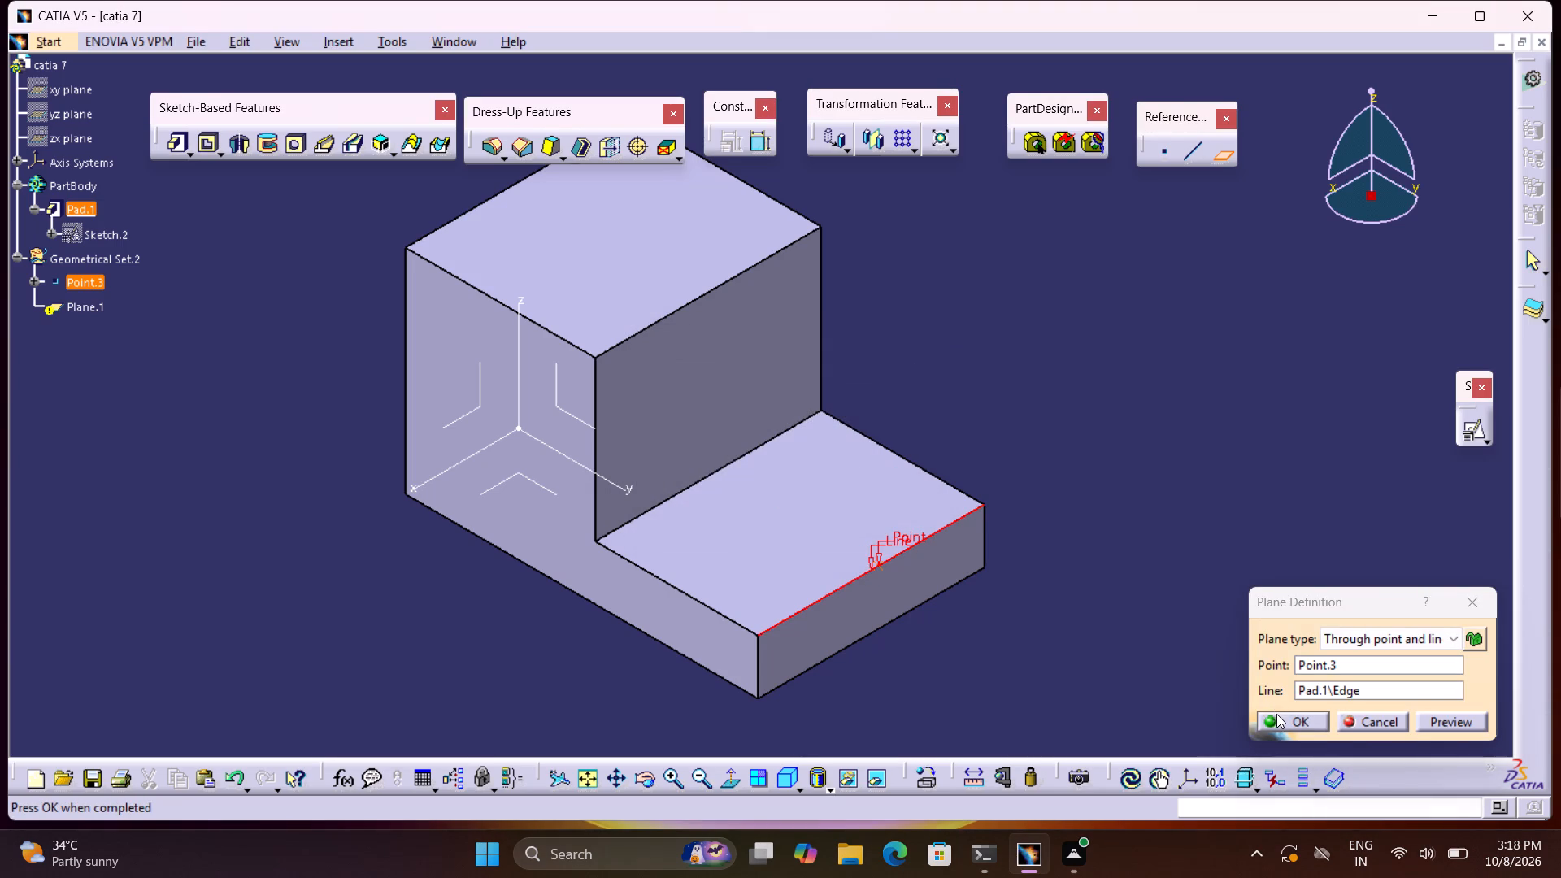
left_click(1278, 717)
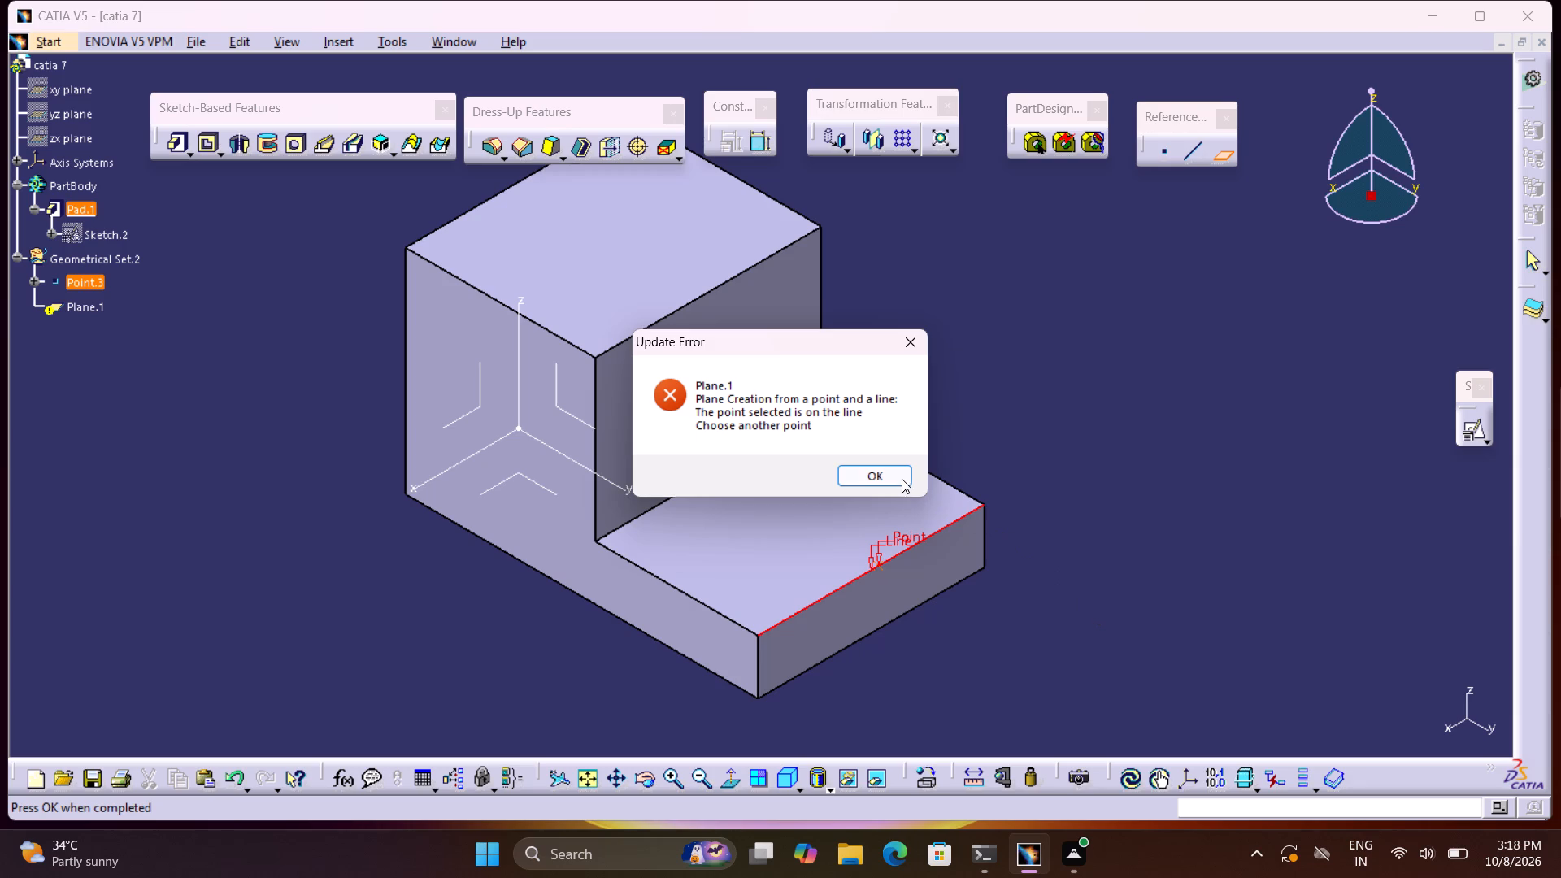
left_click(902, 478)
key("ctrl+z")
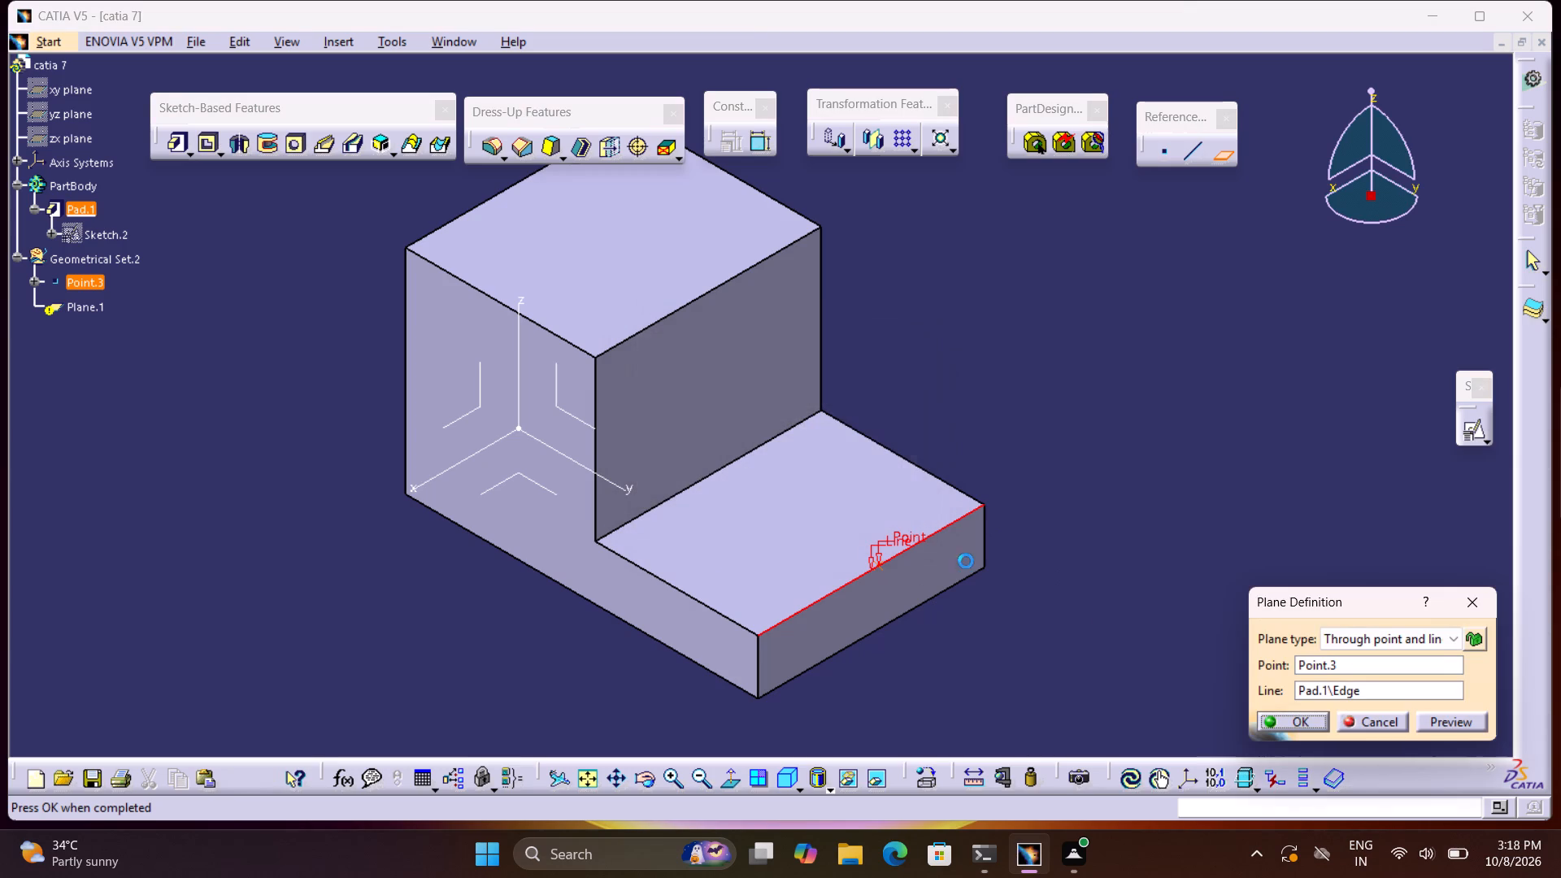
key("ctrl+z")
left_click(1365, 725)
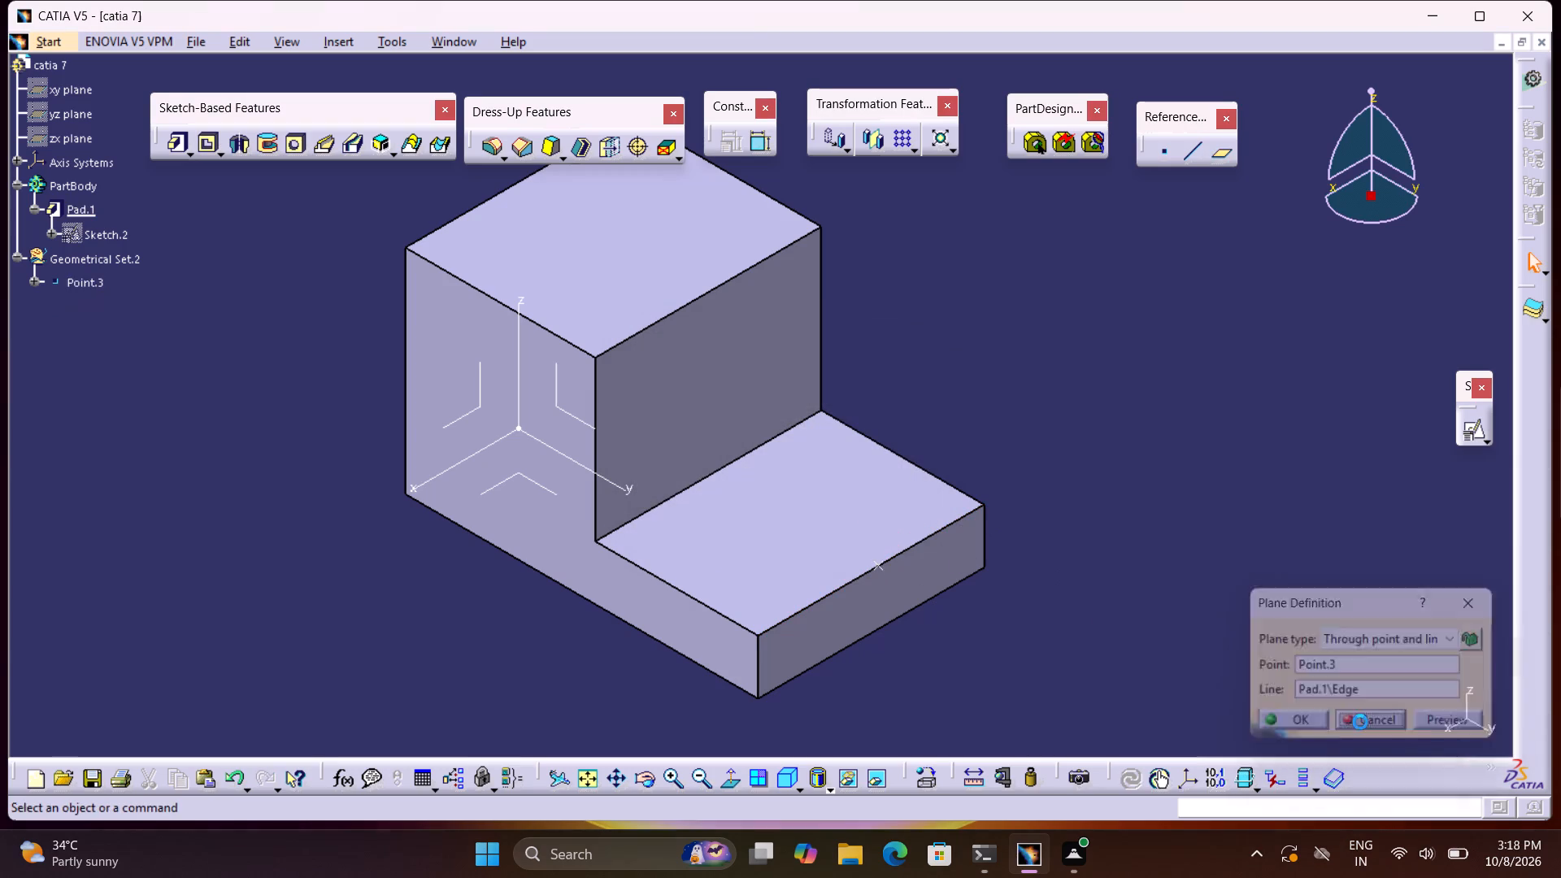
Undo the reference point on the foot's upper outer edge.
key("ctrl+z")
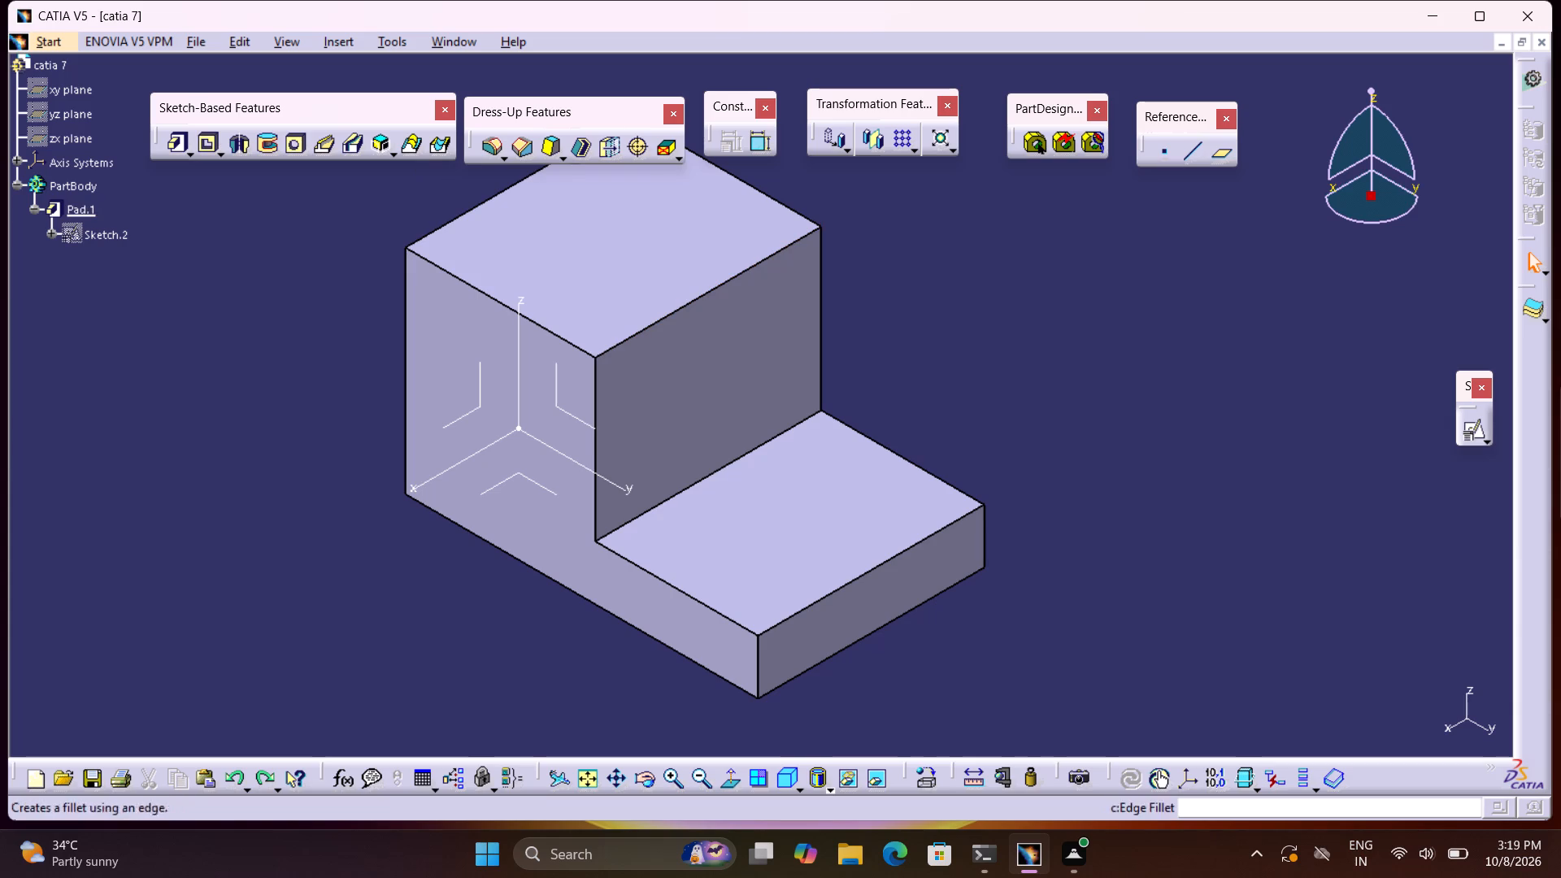
Create a reference point on the raised block's top edge facing the foot, 18 mm along the edge from its extremity.
left_click(800, 795)
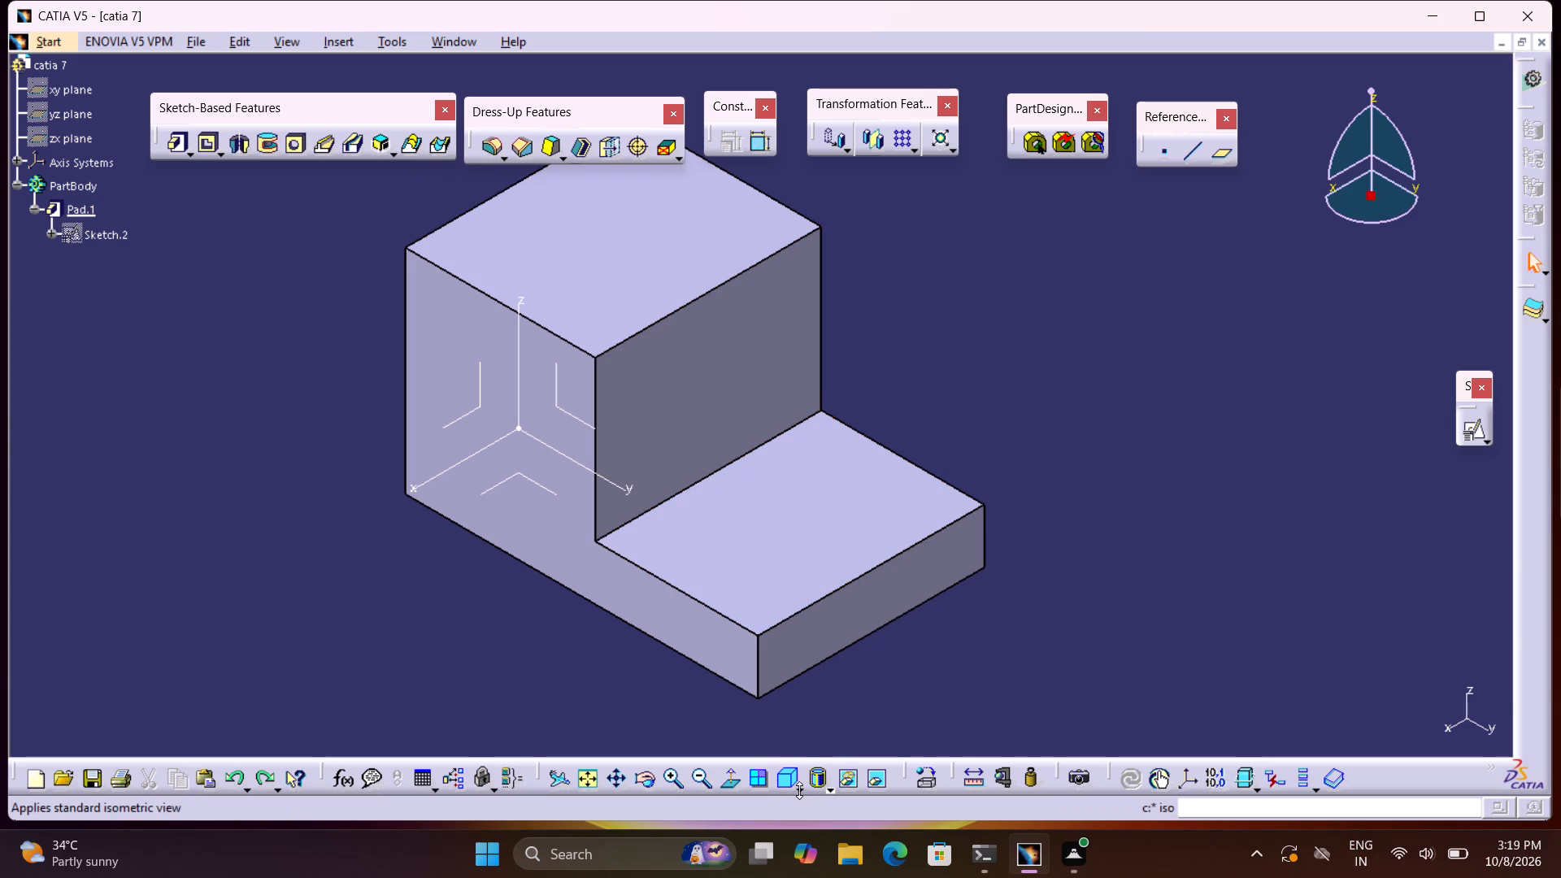
left_click(799, 790)
left_click(818, 644)
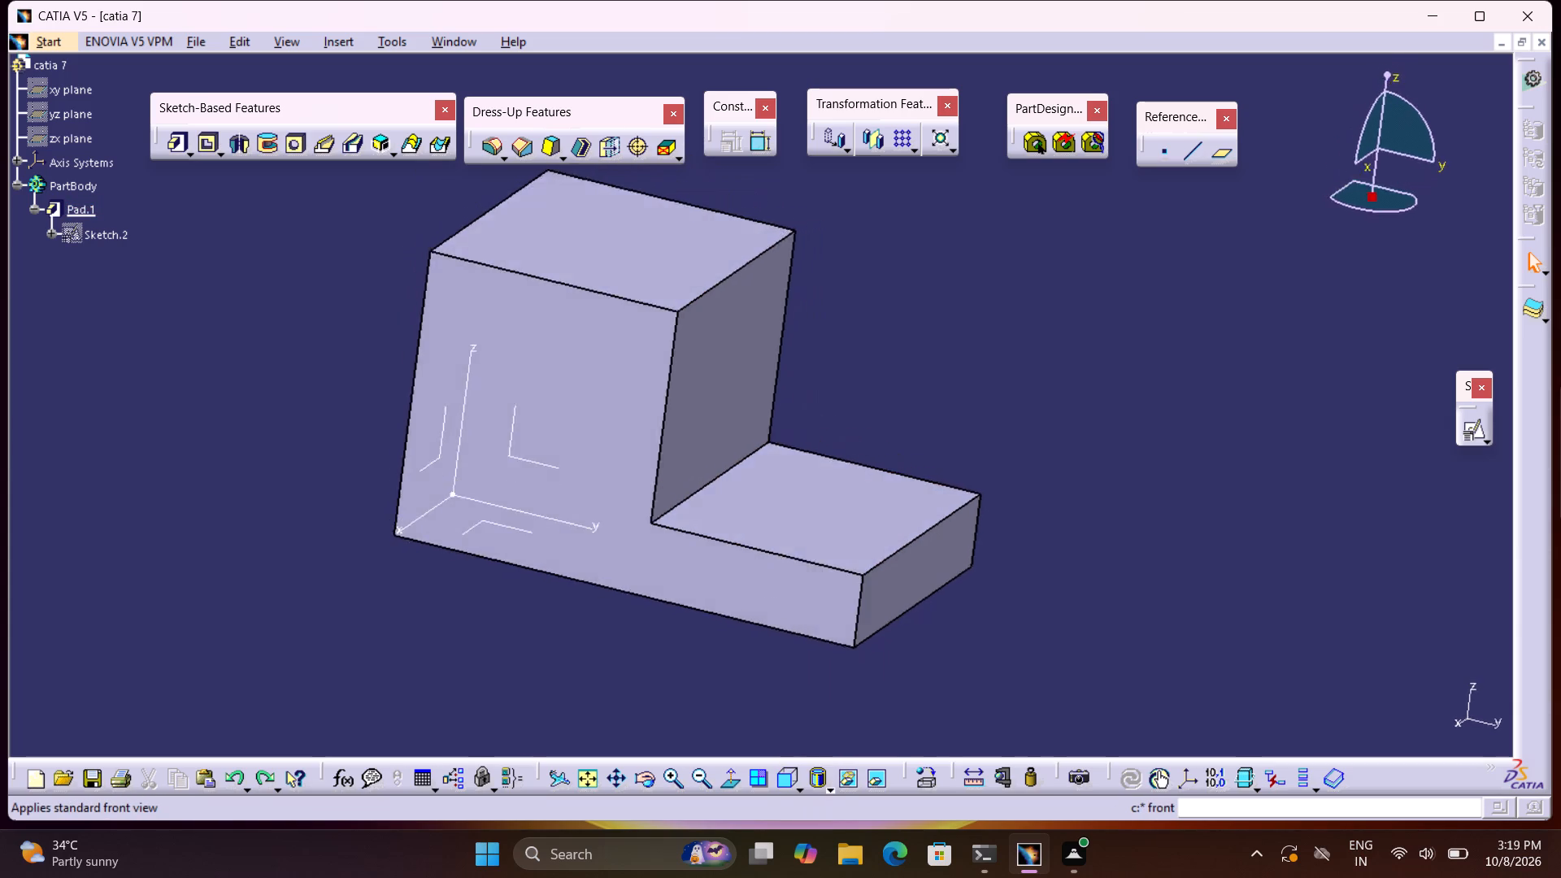
left_click(798, 788)
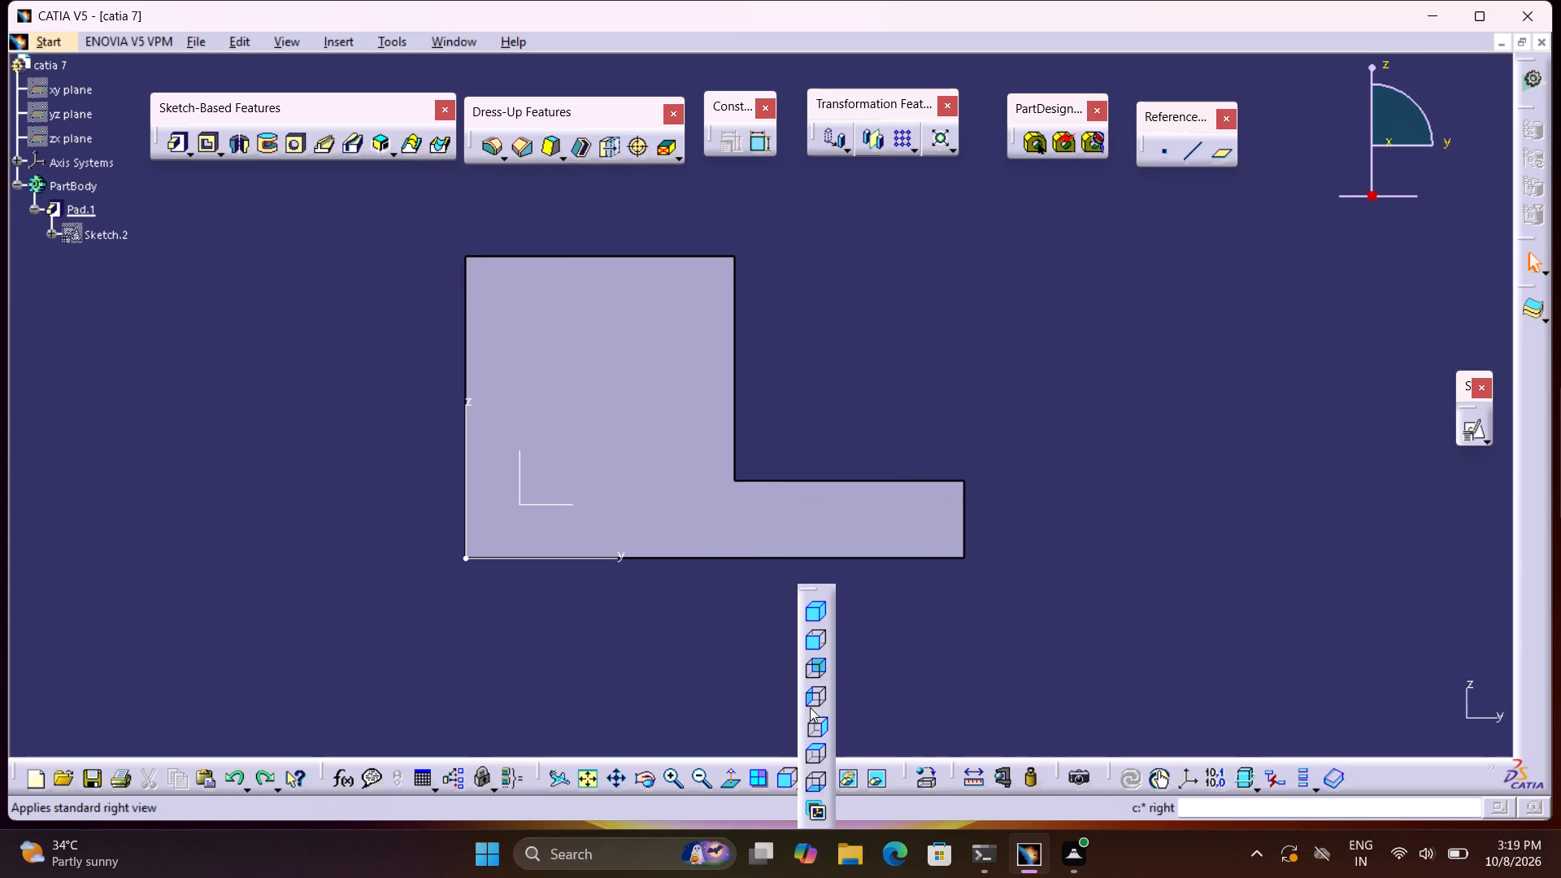
left_click(820, 719)
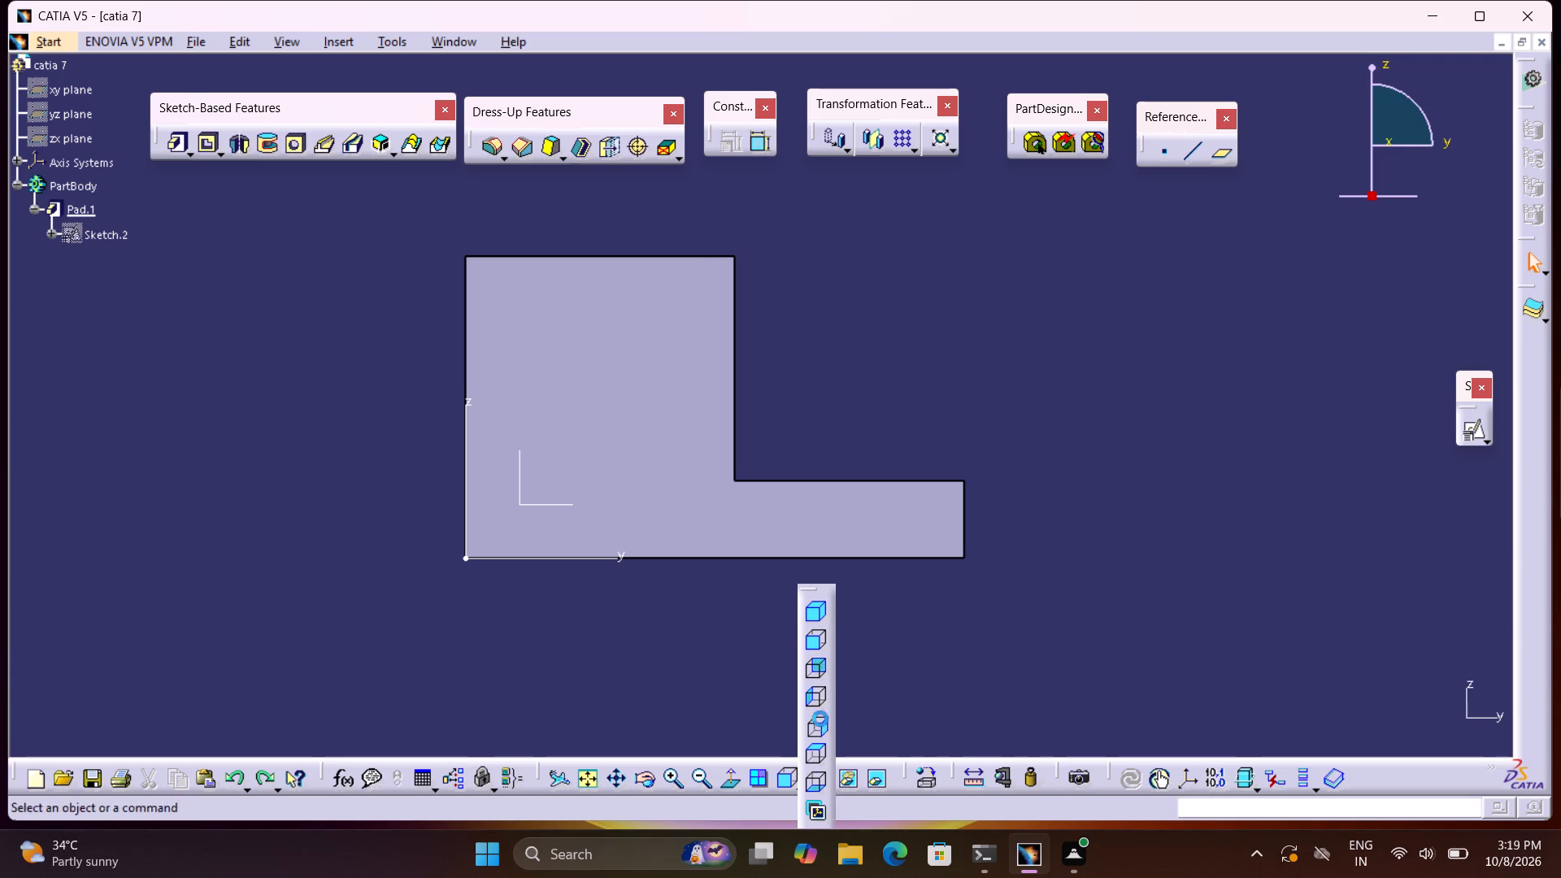
middle_click_drag(744, 526, 713, 686)
left_click(1157, 153)
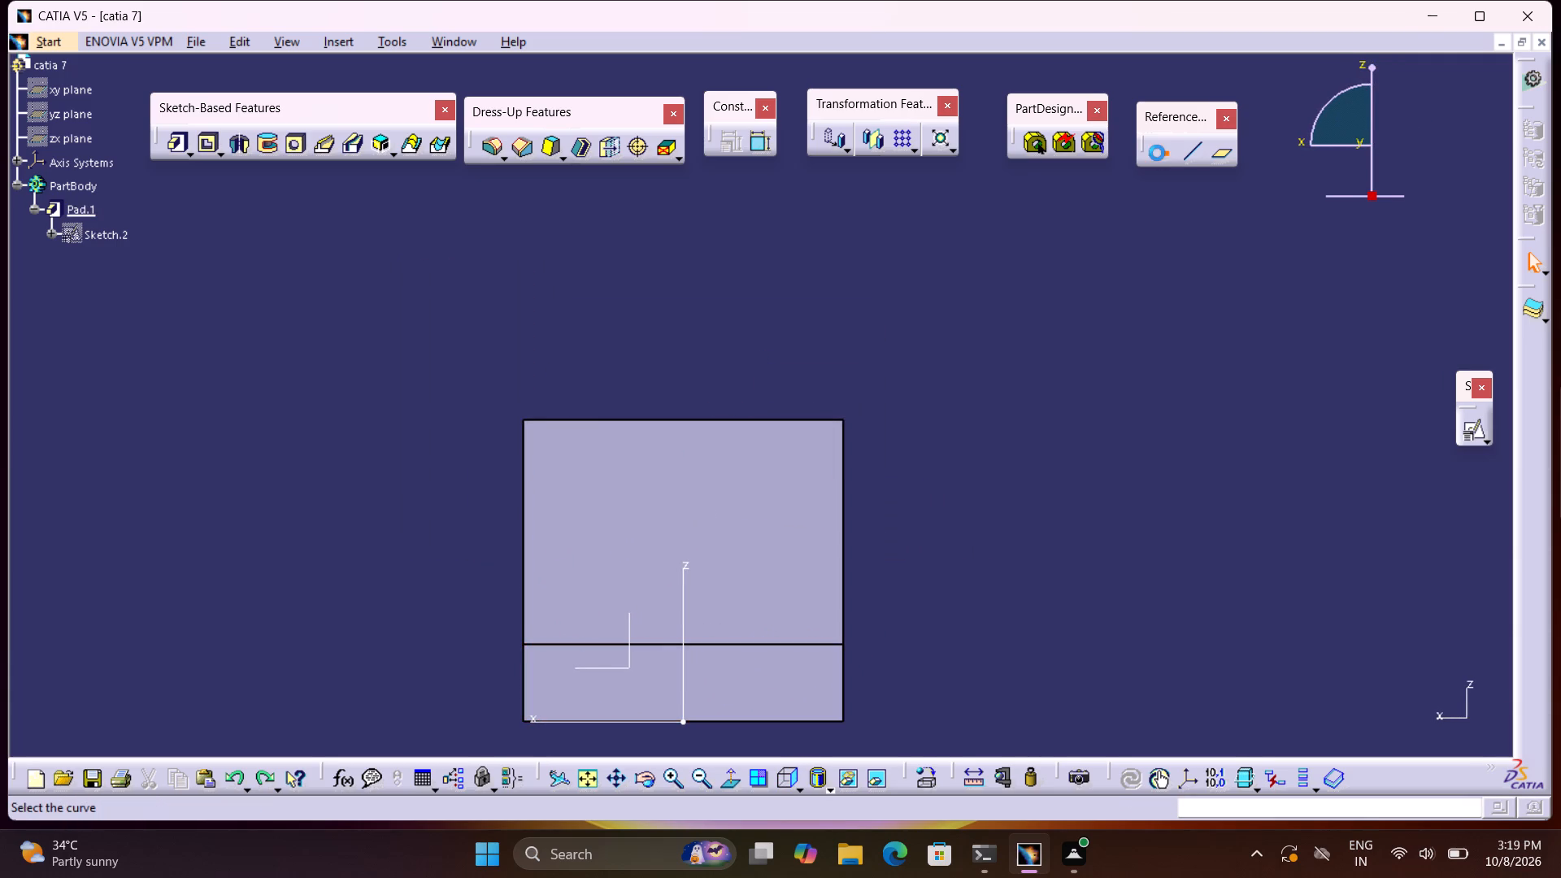
left_click(752, 420)
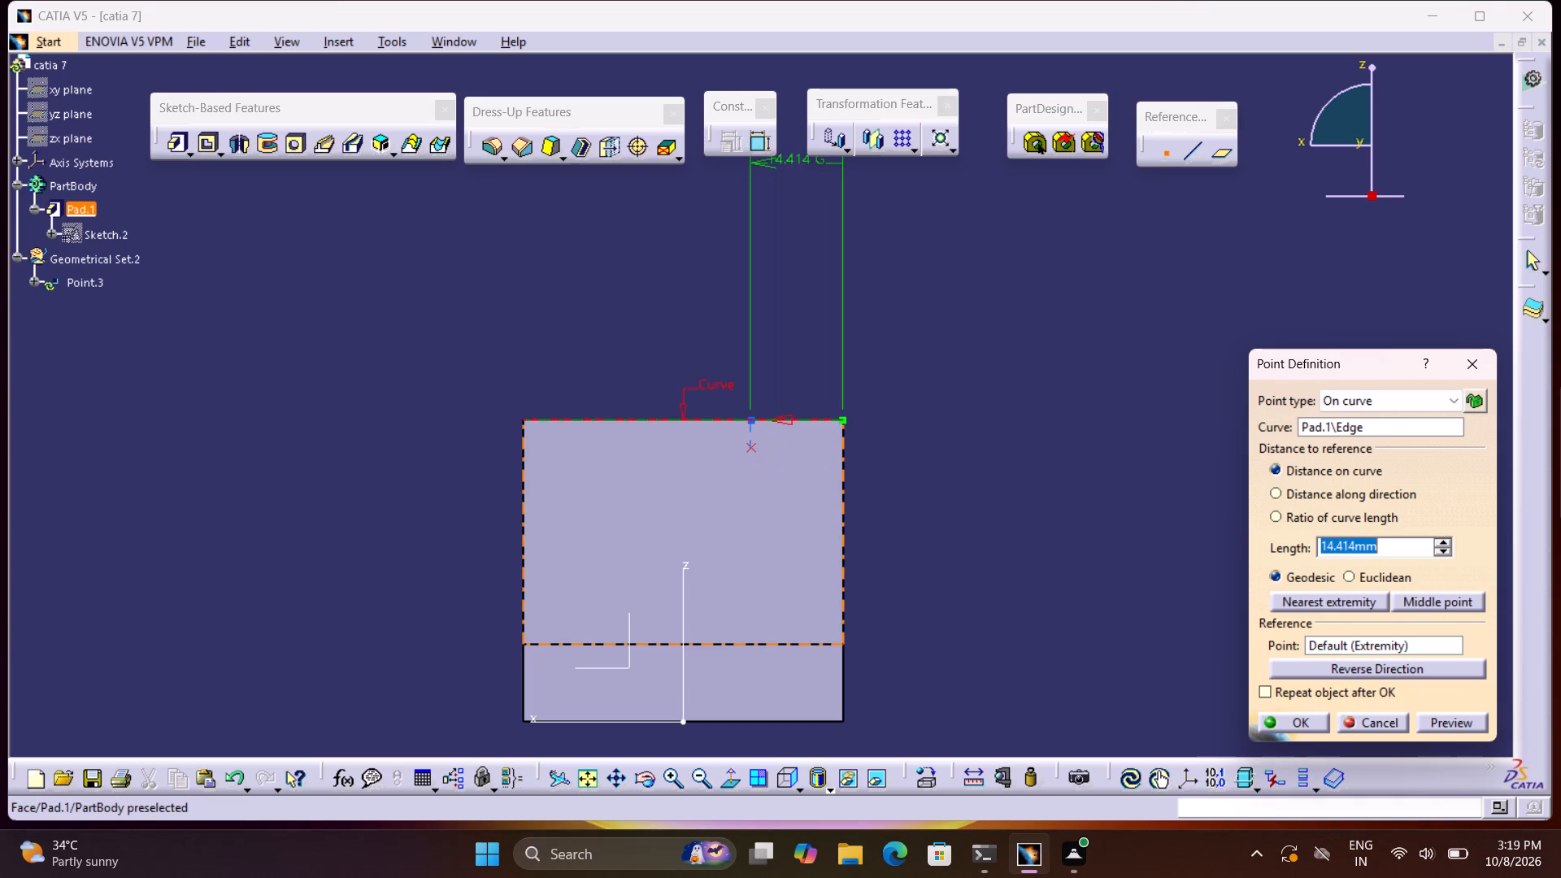
left_click(730, 644)
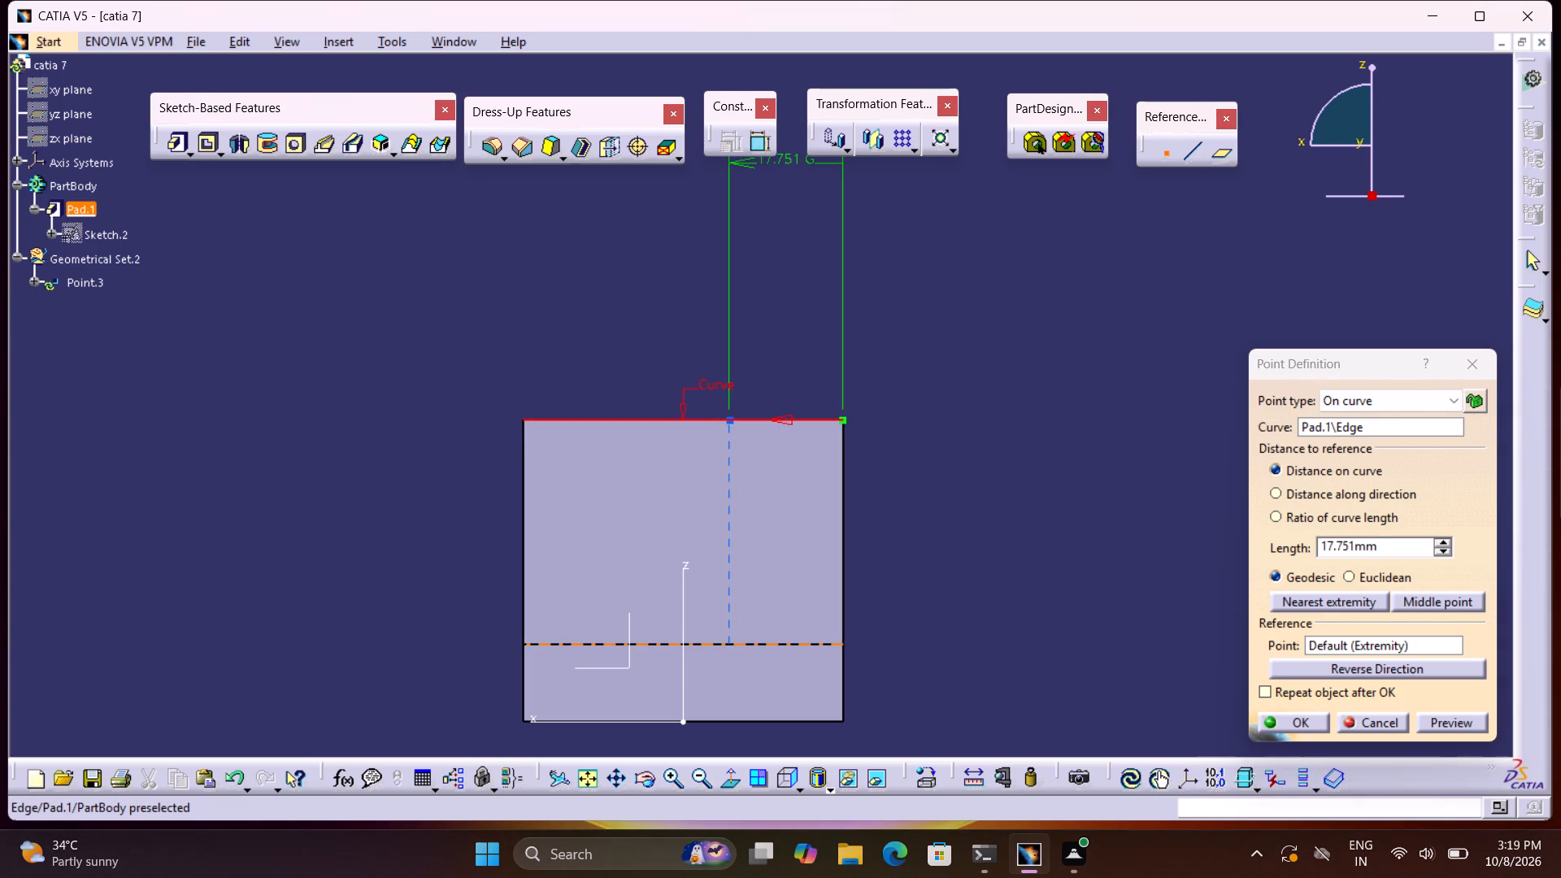
double_click(794, 158)
left_click_drag(1385, 545, 1258, 550)
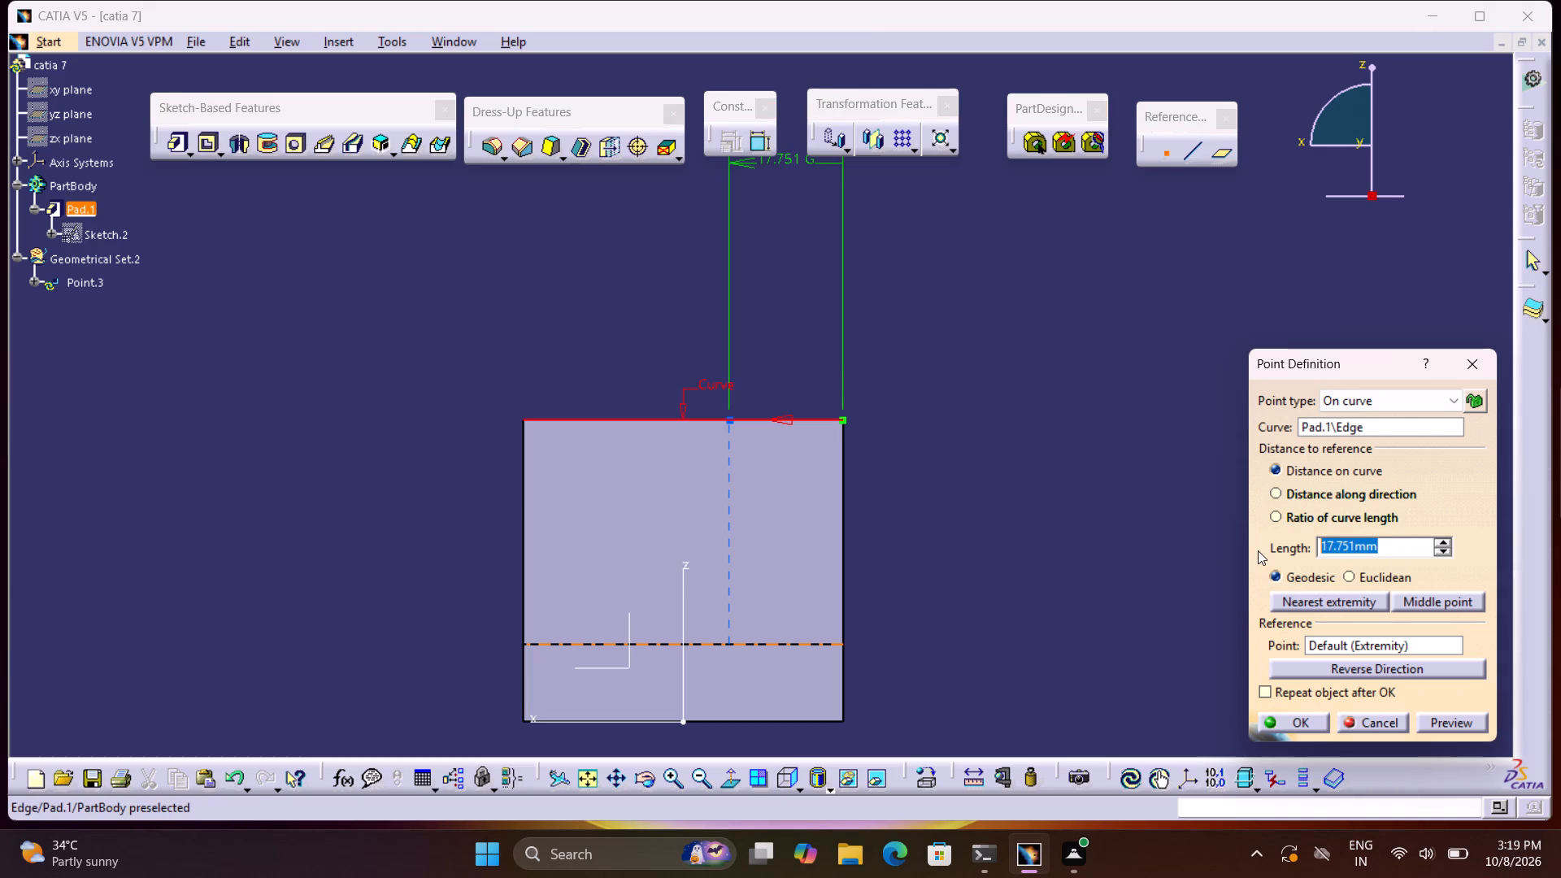
type("18")
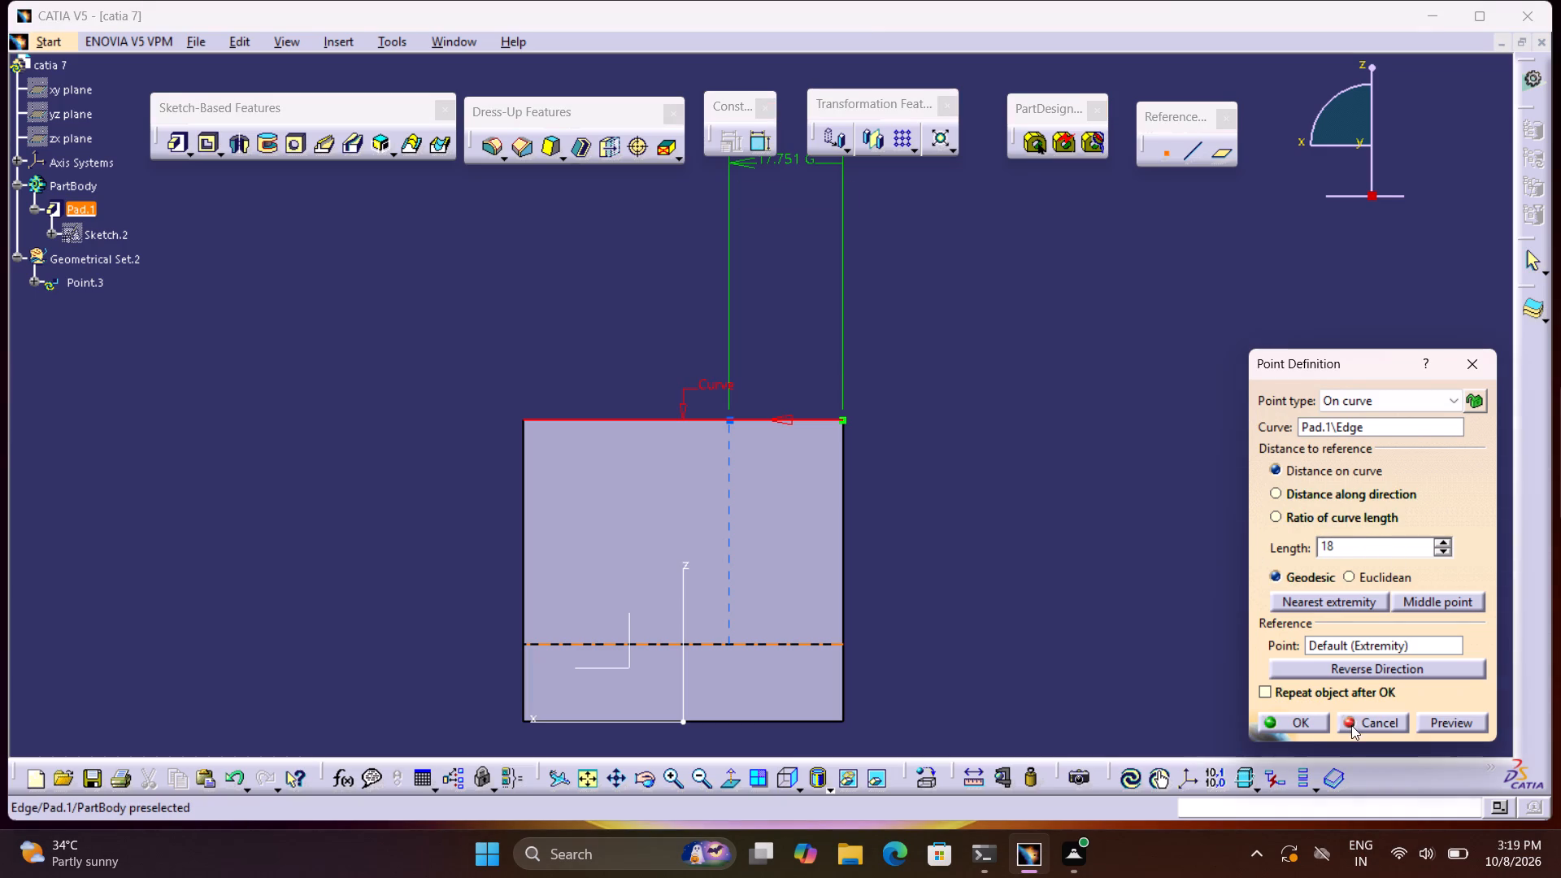
left_click(1317, 726)
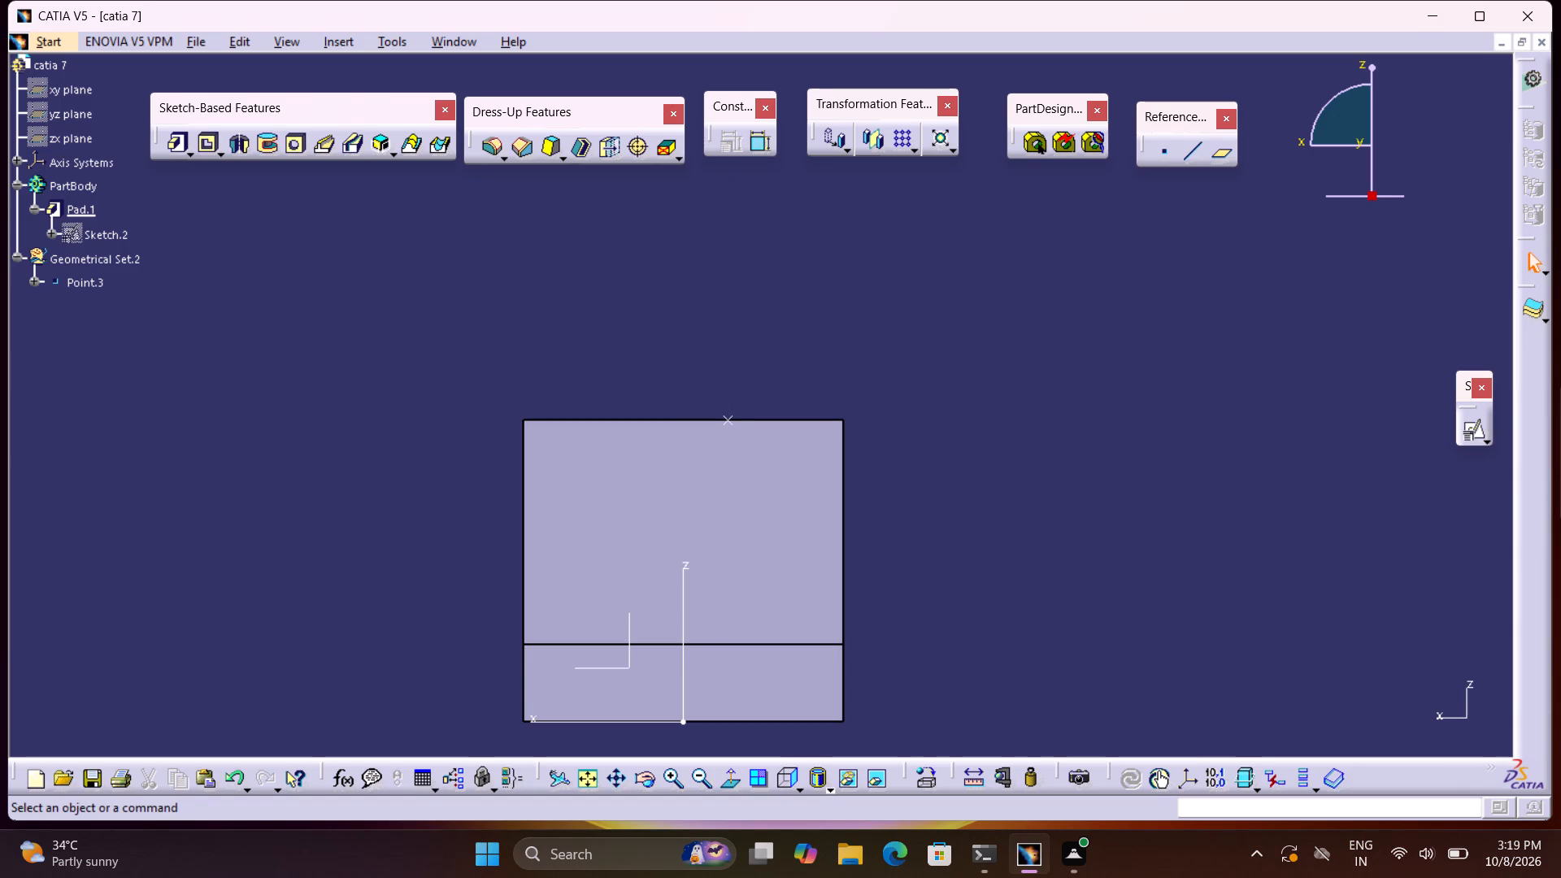
Create a second reference point on the foot's upper outer edge, 18 mm along the edge from its extremity.
left_click(1168, 152)
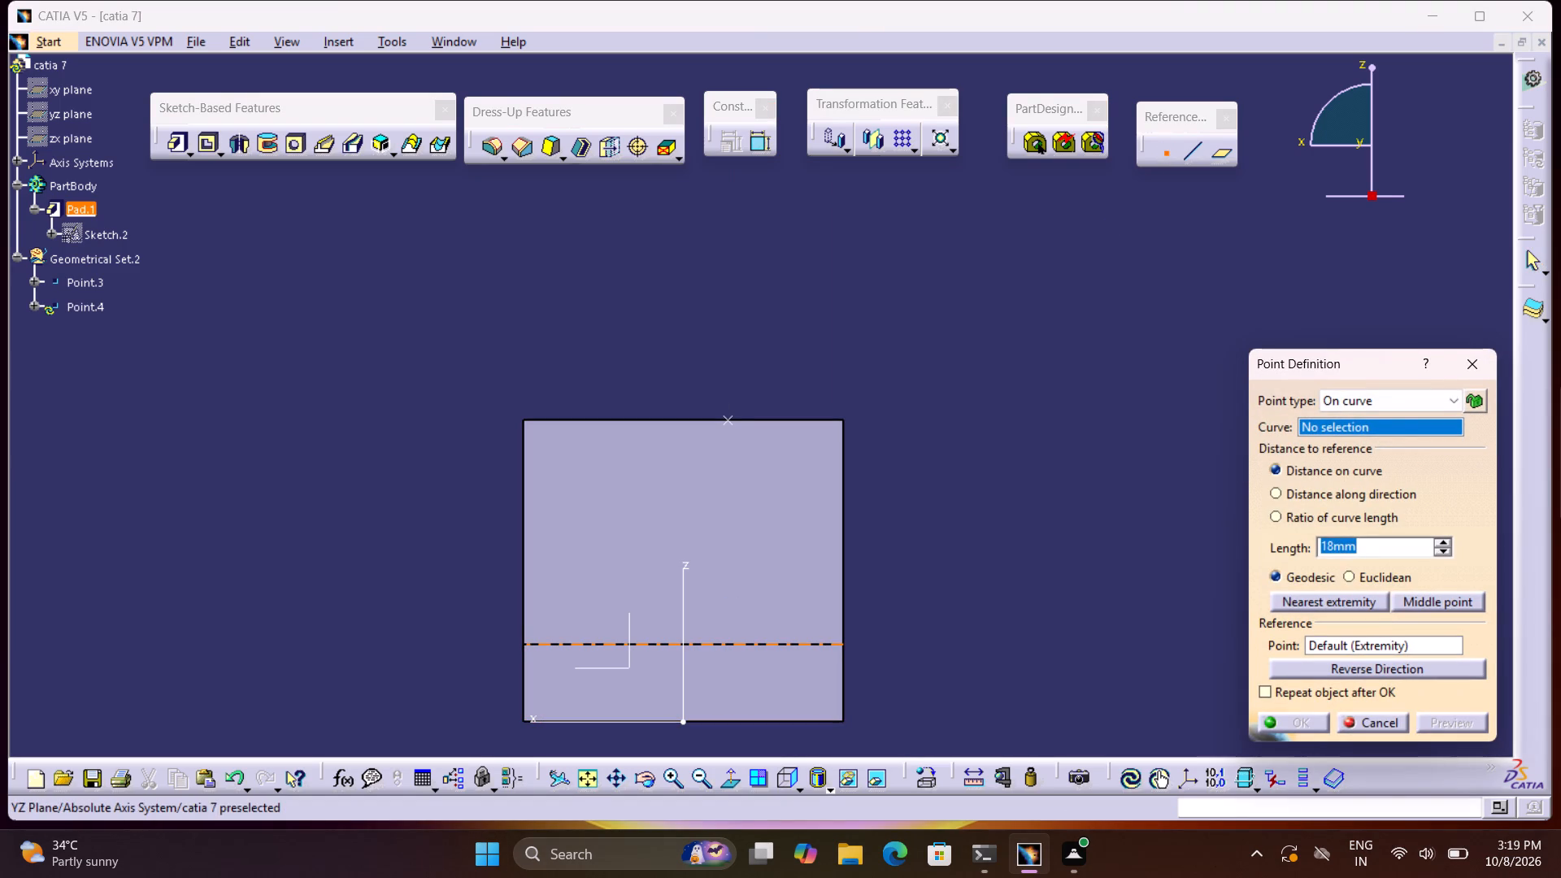
left_click(733, 642)
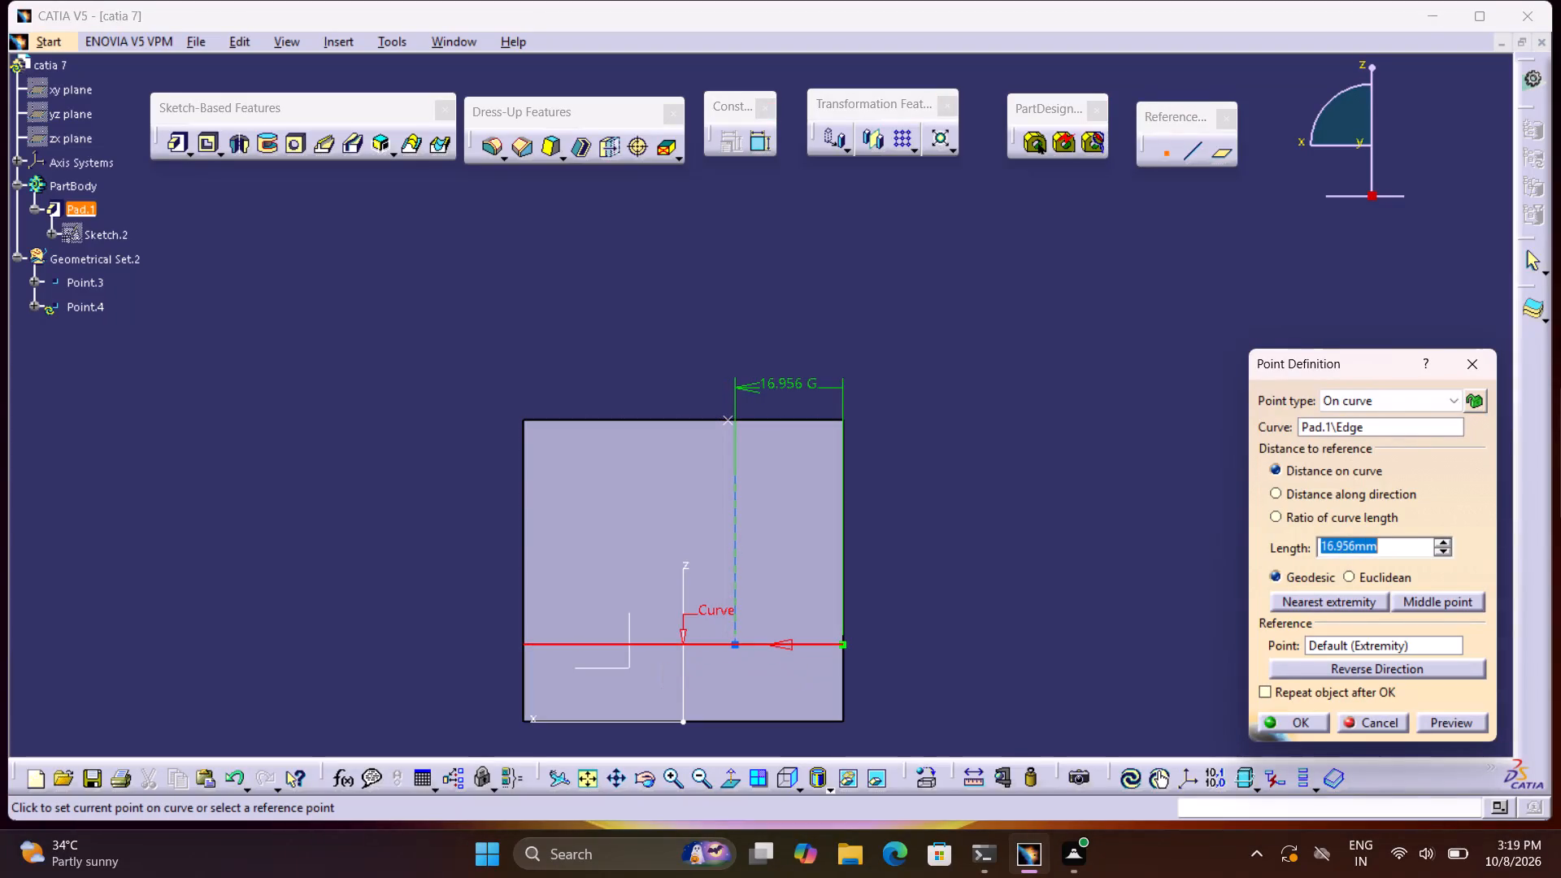
left_click(725, 423)
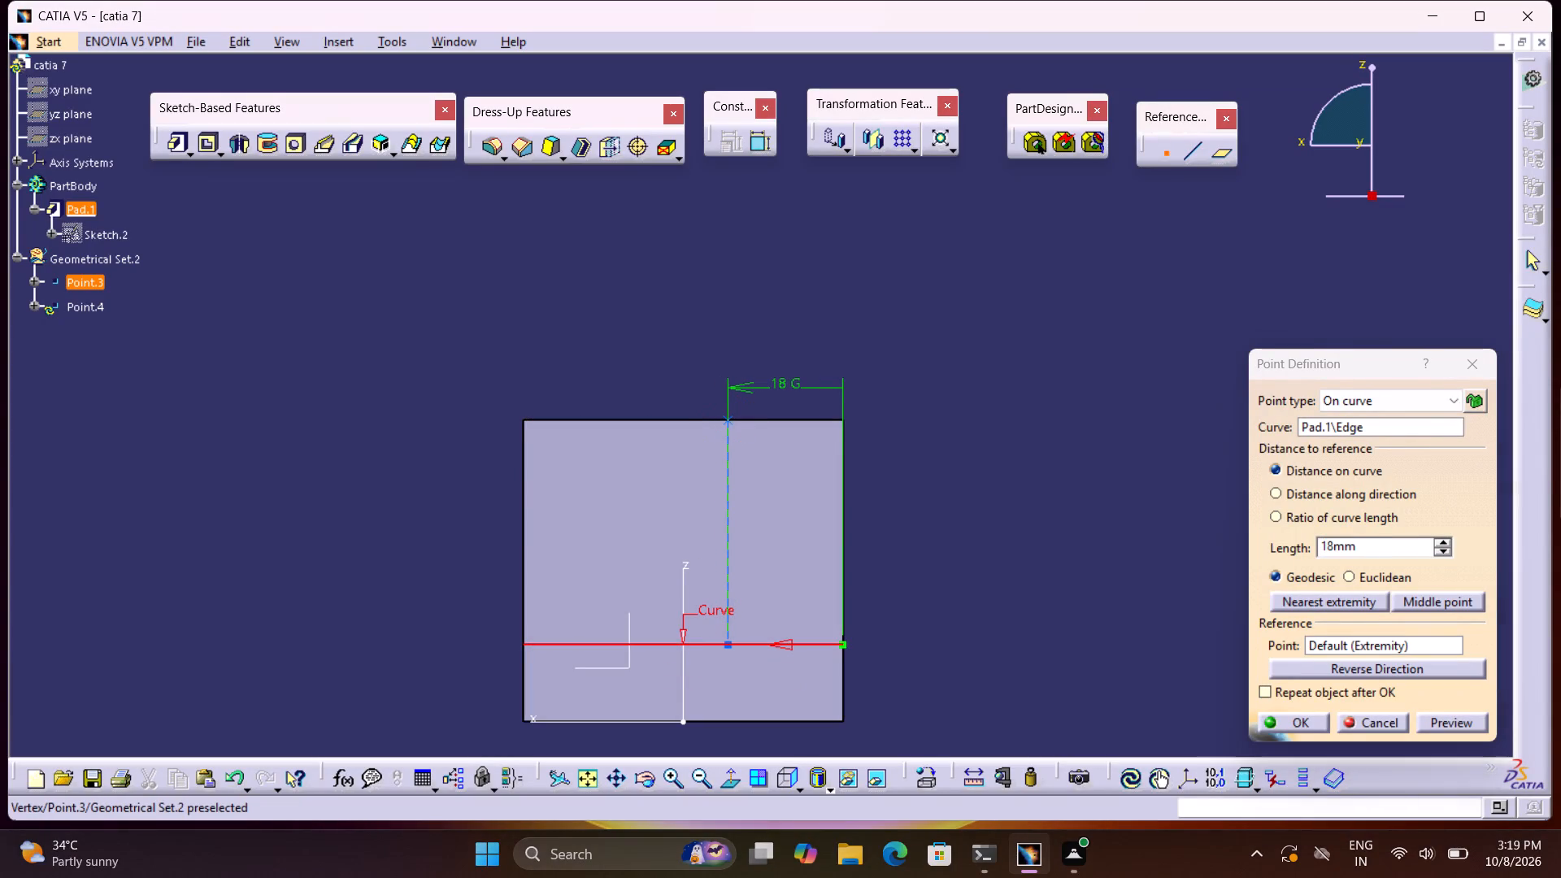
left_click(1293, 724)
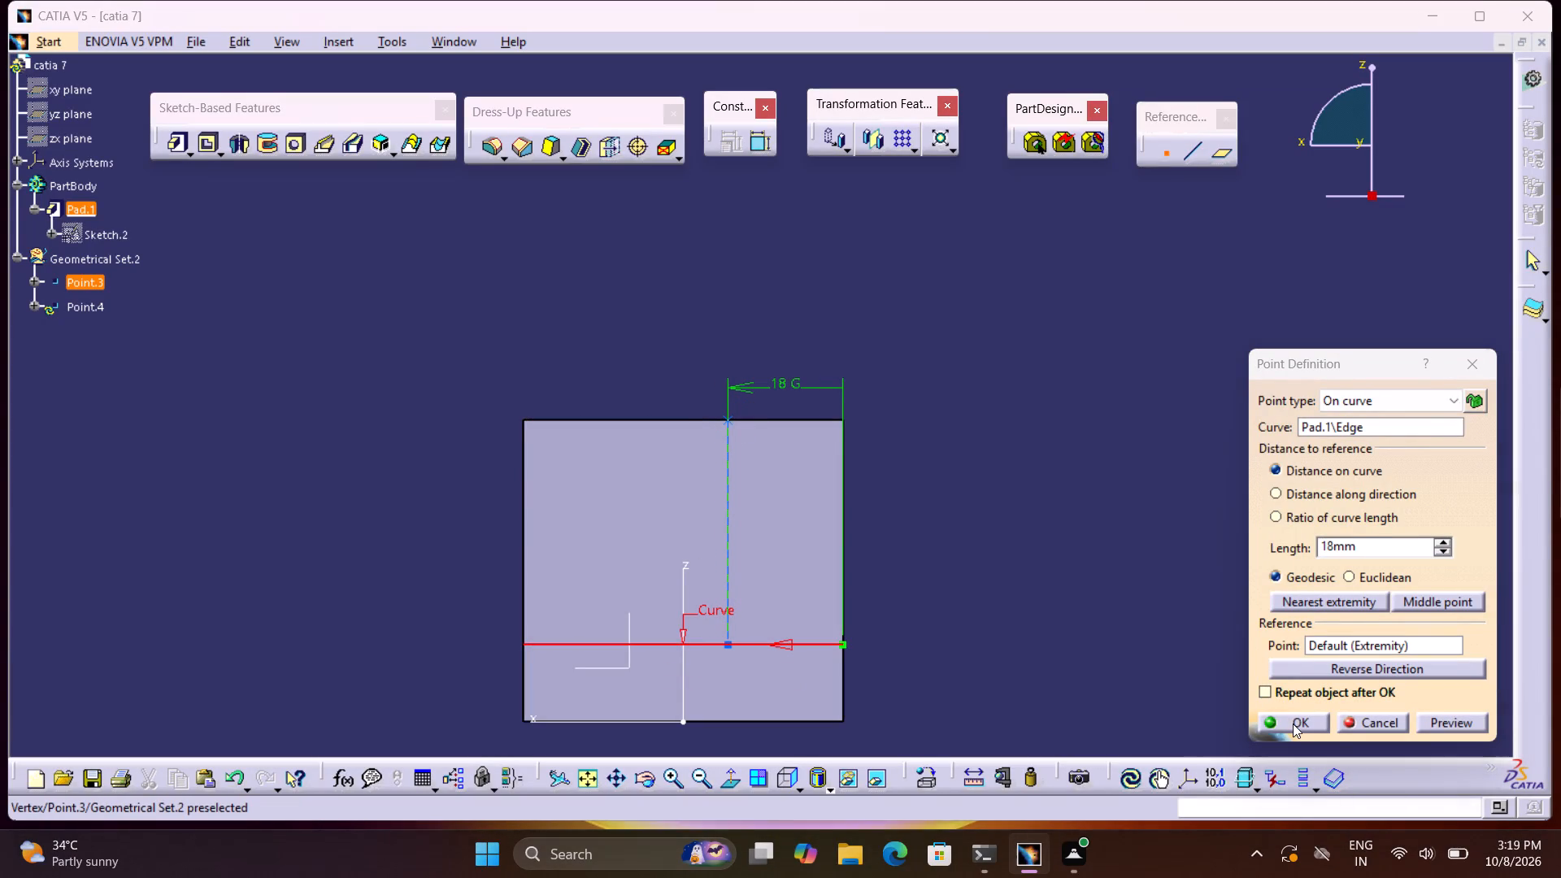
Create a point-to-point reference line from the block's top edge point to the foot's outer edge point.
left_click(1183, 159)
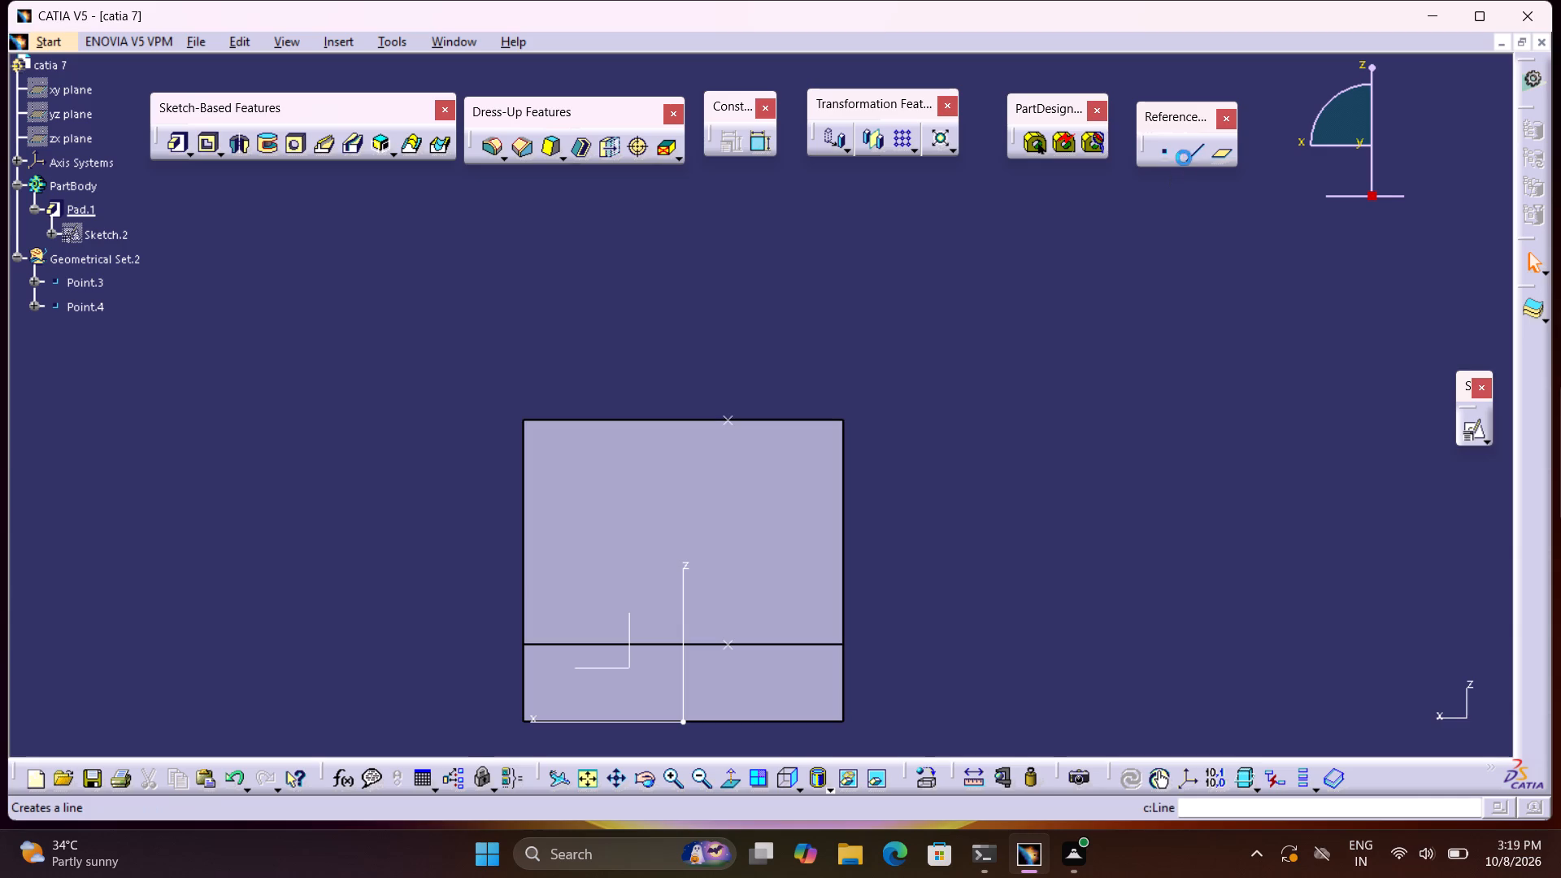
left_click(728, 416)
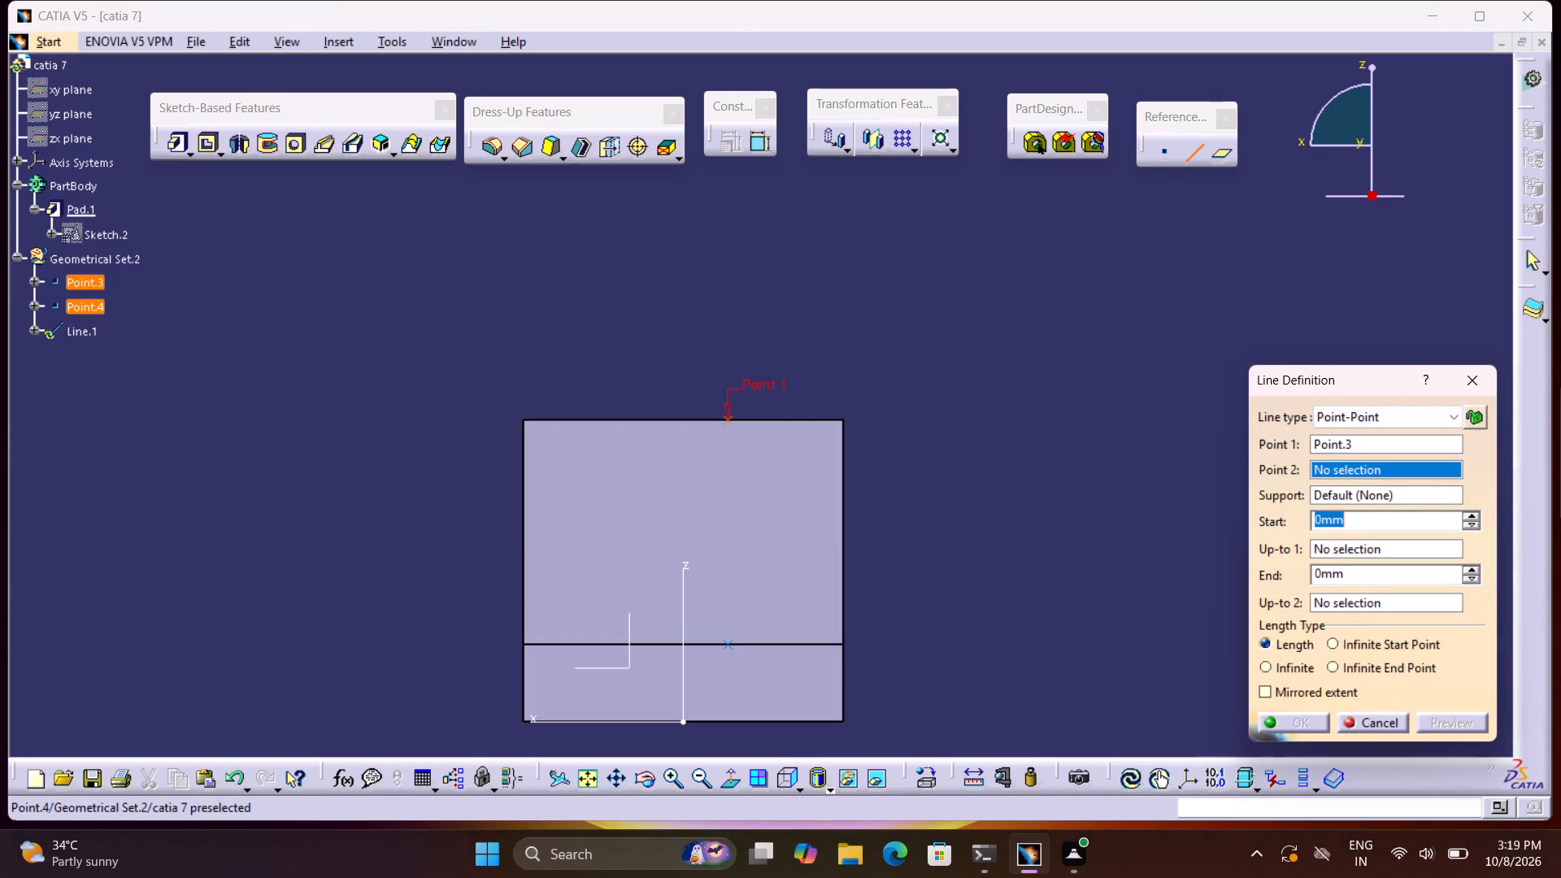
left_click(730, 641)
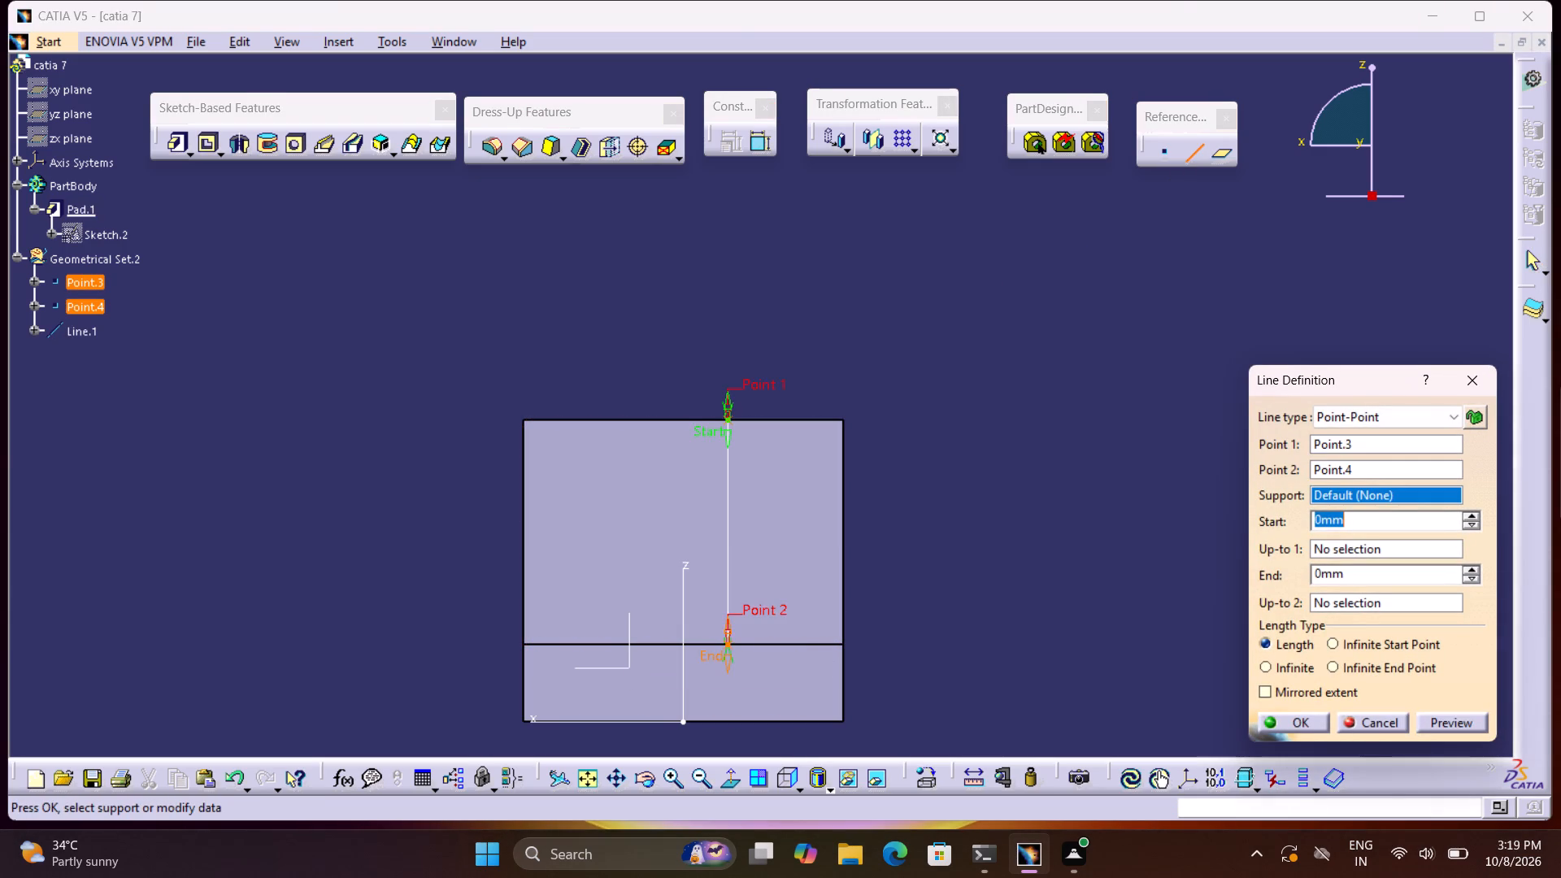
left_click(1273, 724)
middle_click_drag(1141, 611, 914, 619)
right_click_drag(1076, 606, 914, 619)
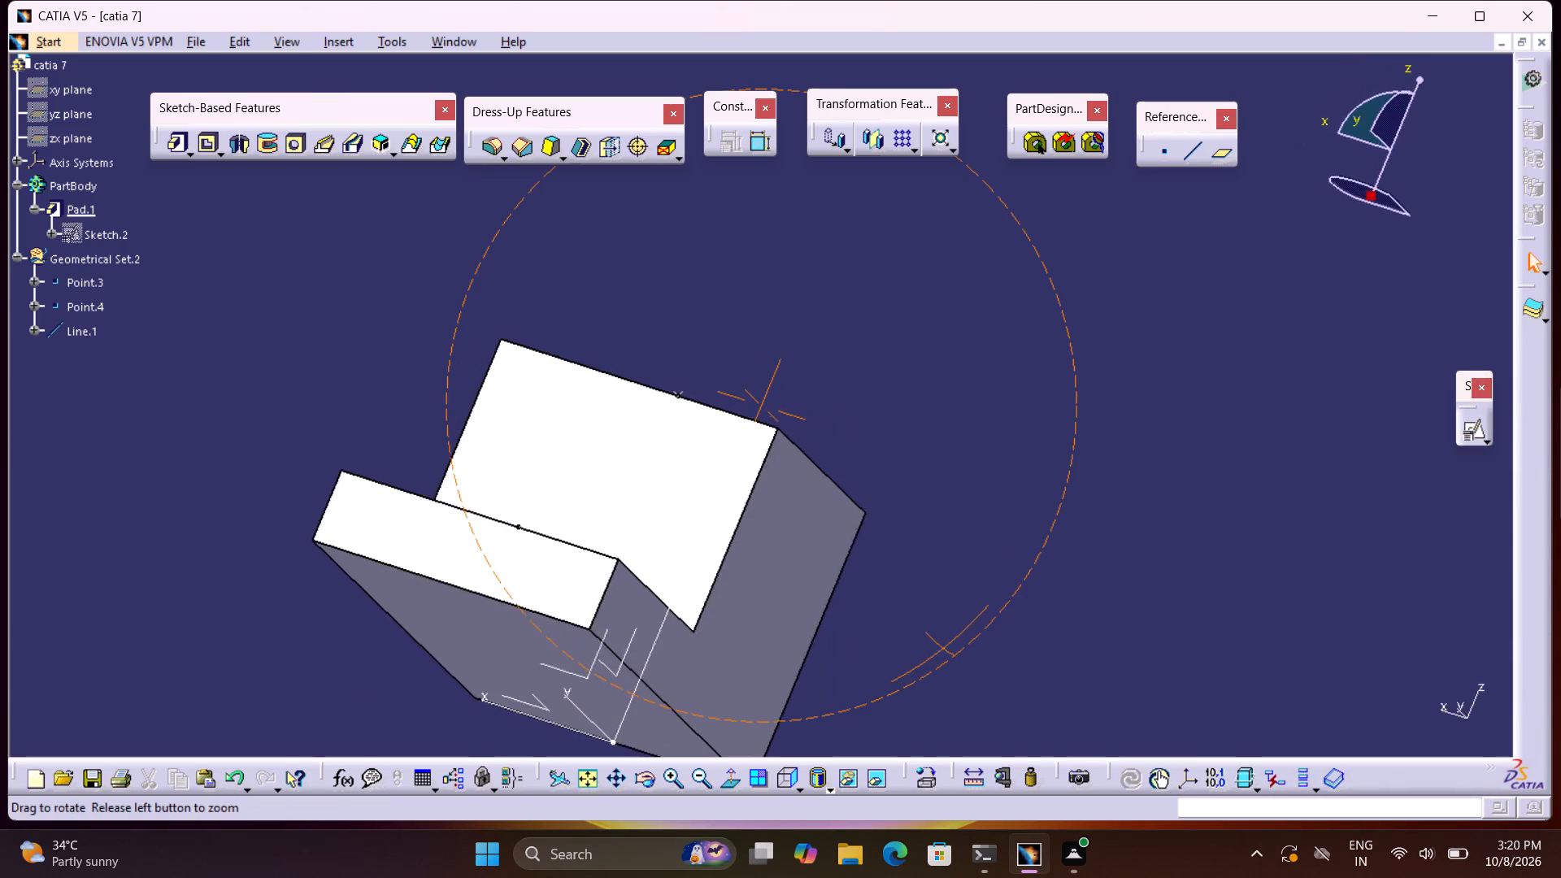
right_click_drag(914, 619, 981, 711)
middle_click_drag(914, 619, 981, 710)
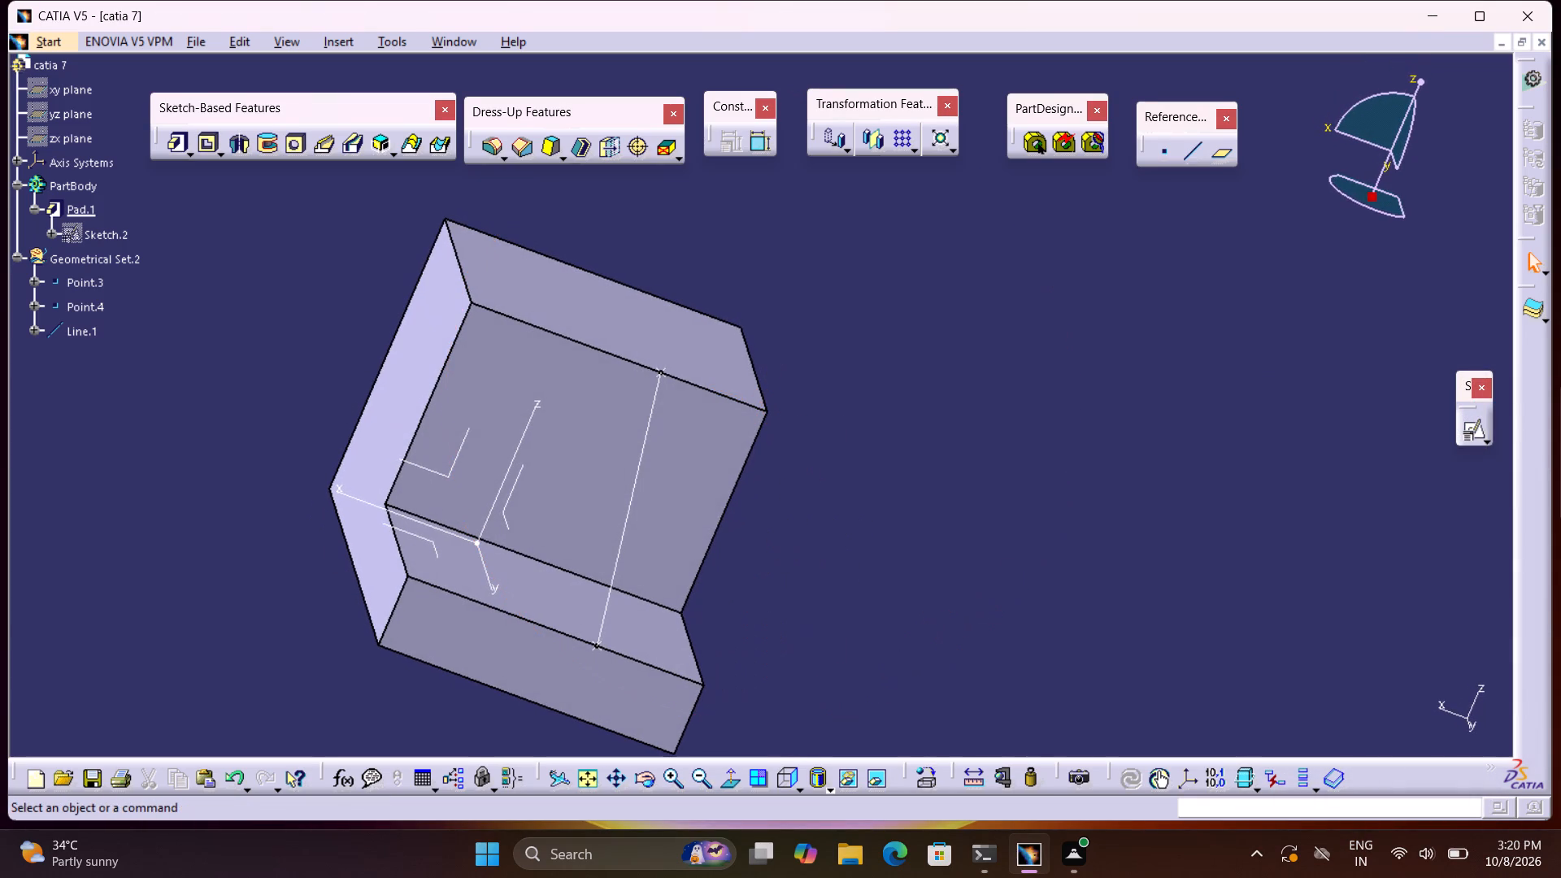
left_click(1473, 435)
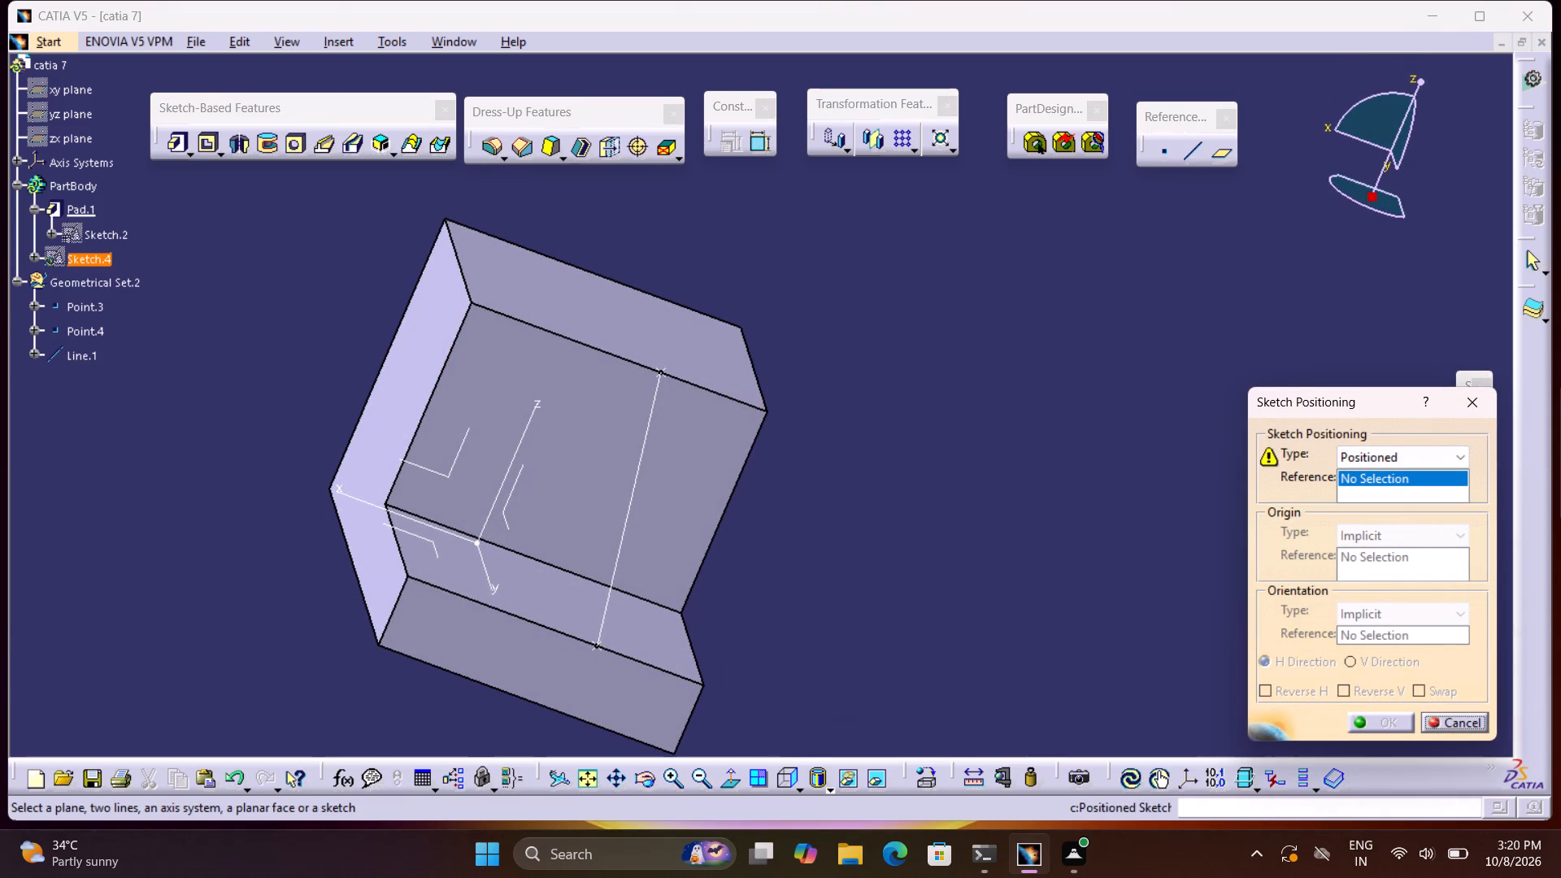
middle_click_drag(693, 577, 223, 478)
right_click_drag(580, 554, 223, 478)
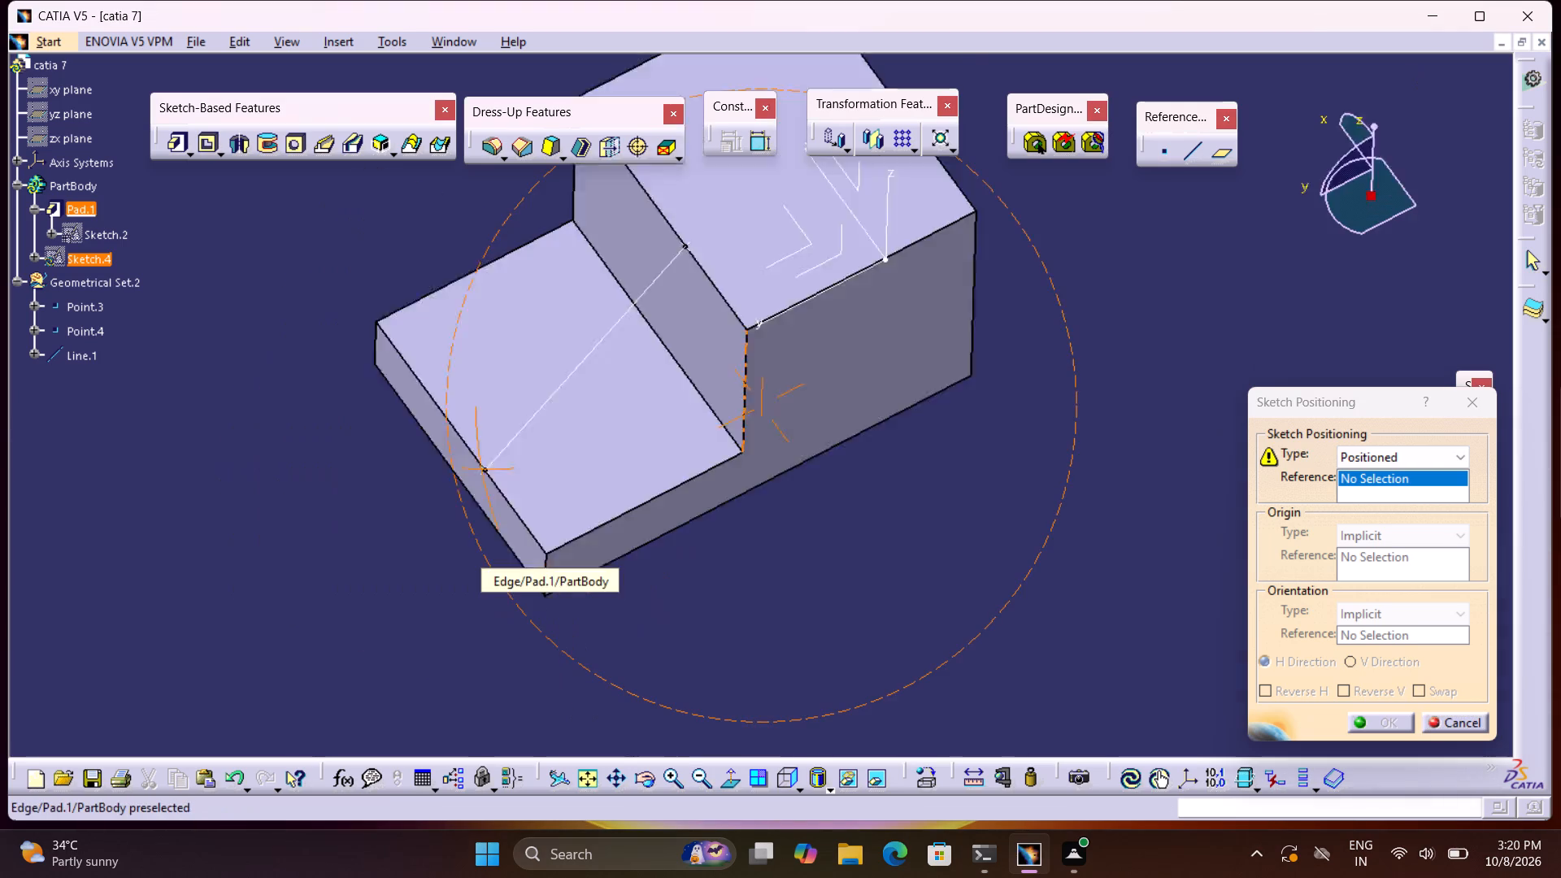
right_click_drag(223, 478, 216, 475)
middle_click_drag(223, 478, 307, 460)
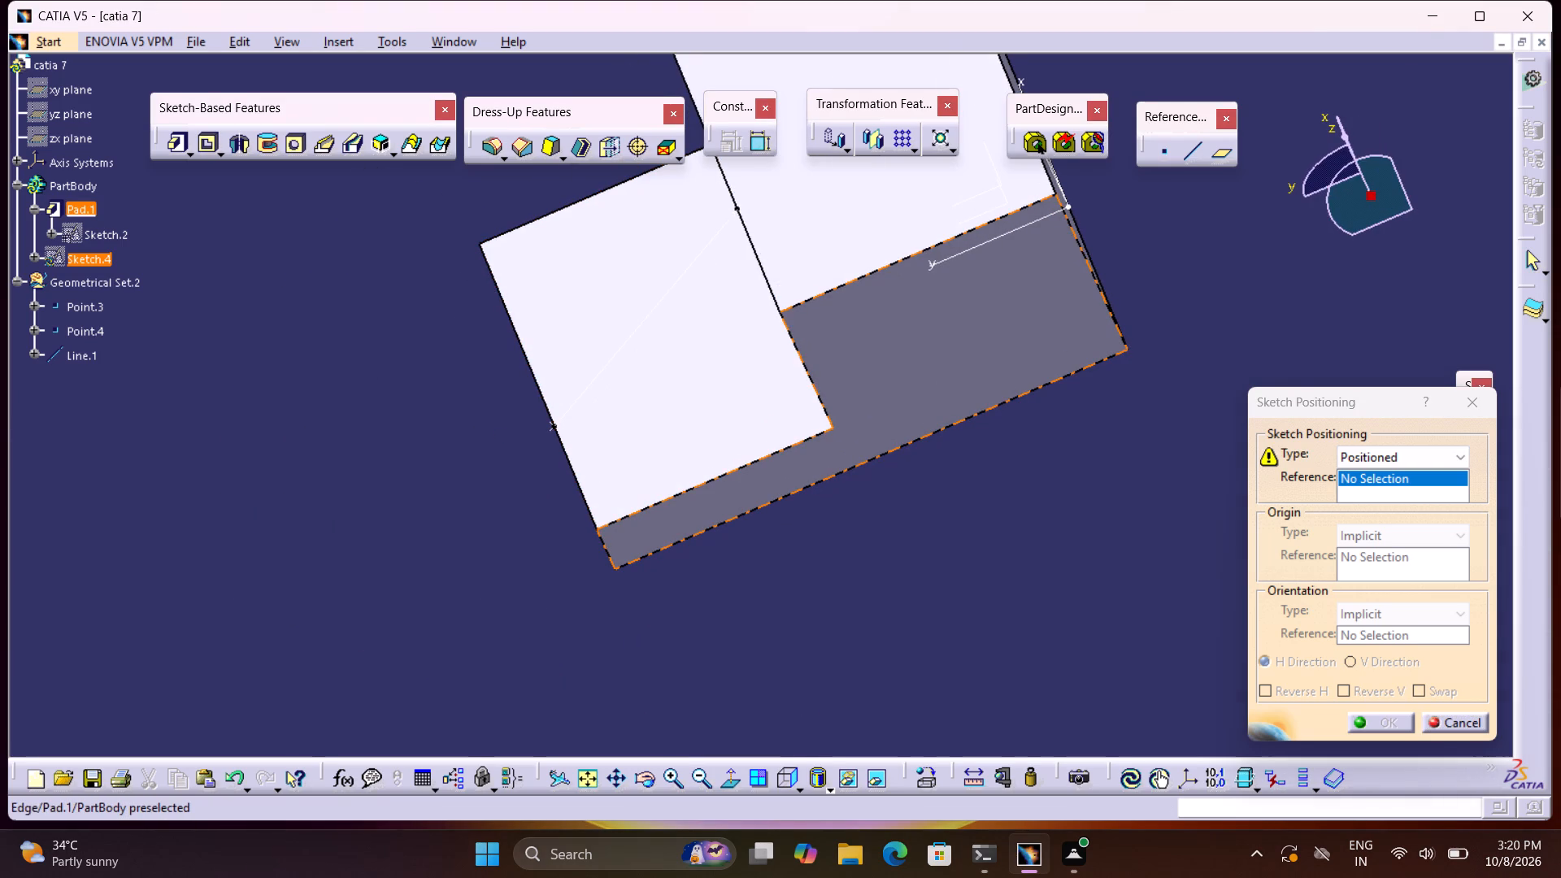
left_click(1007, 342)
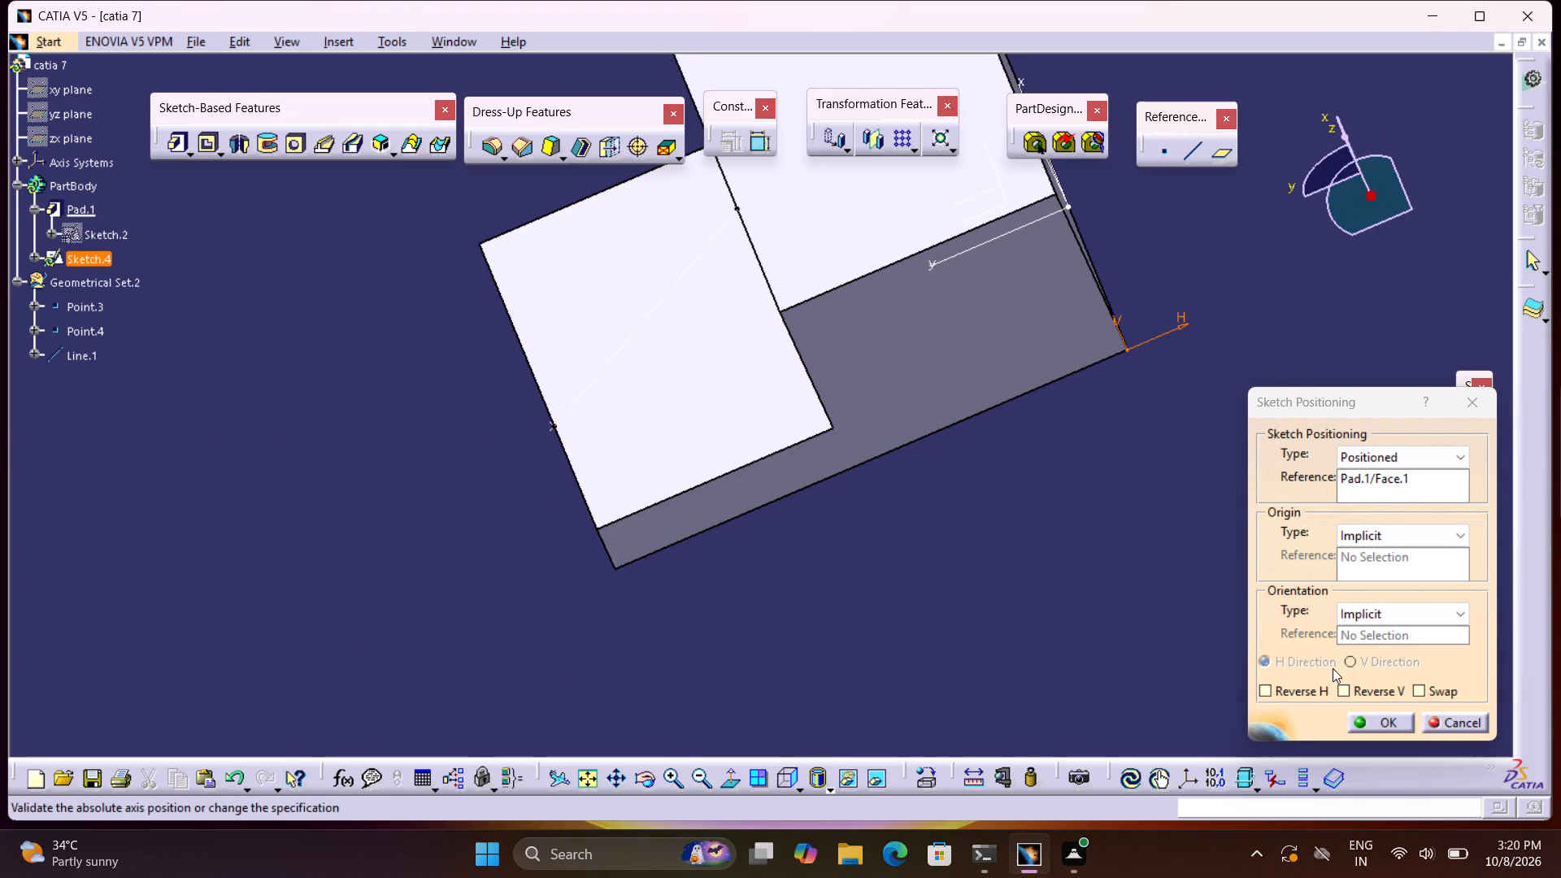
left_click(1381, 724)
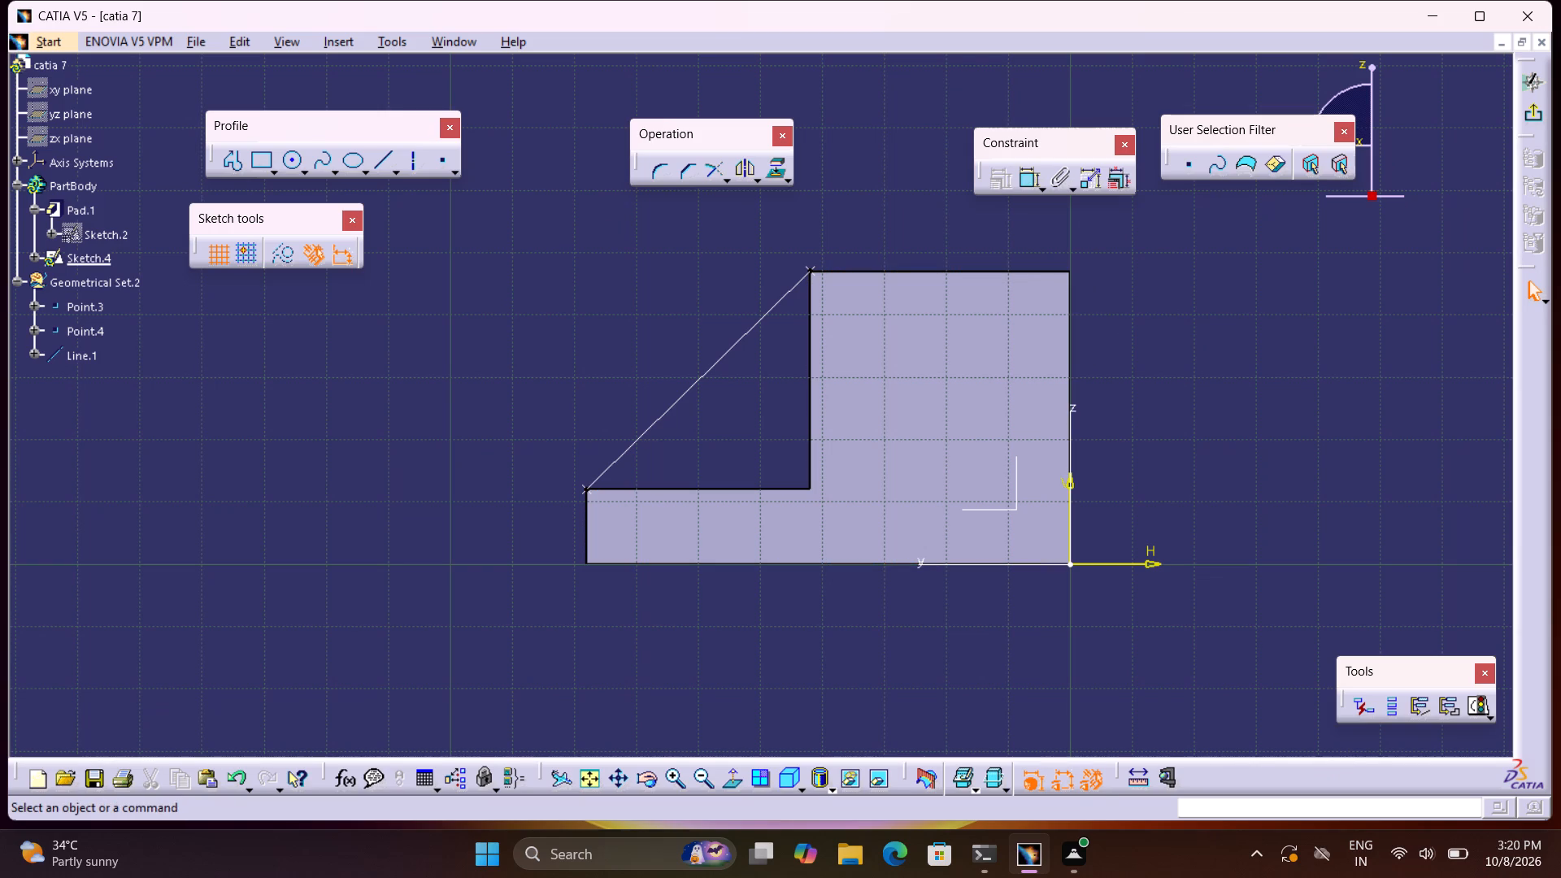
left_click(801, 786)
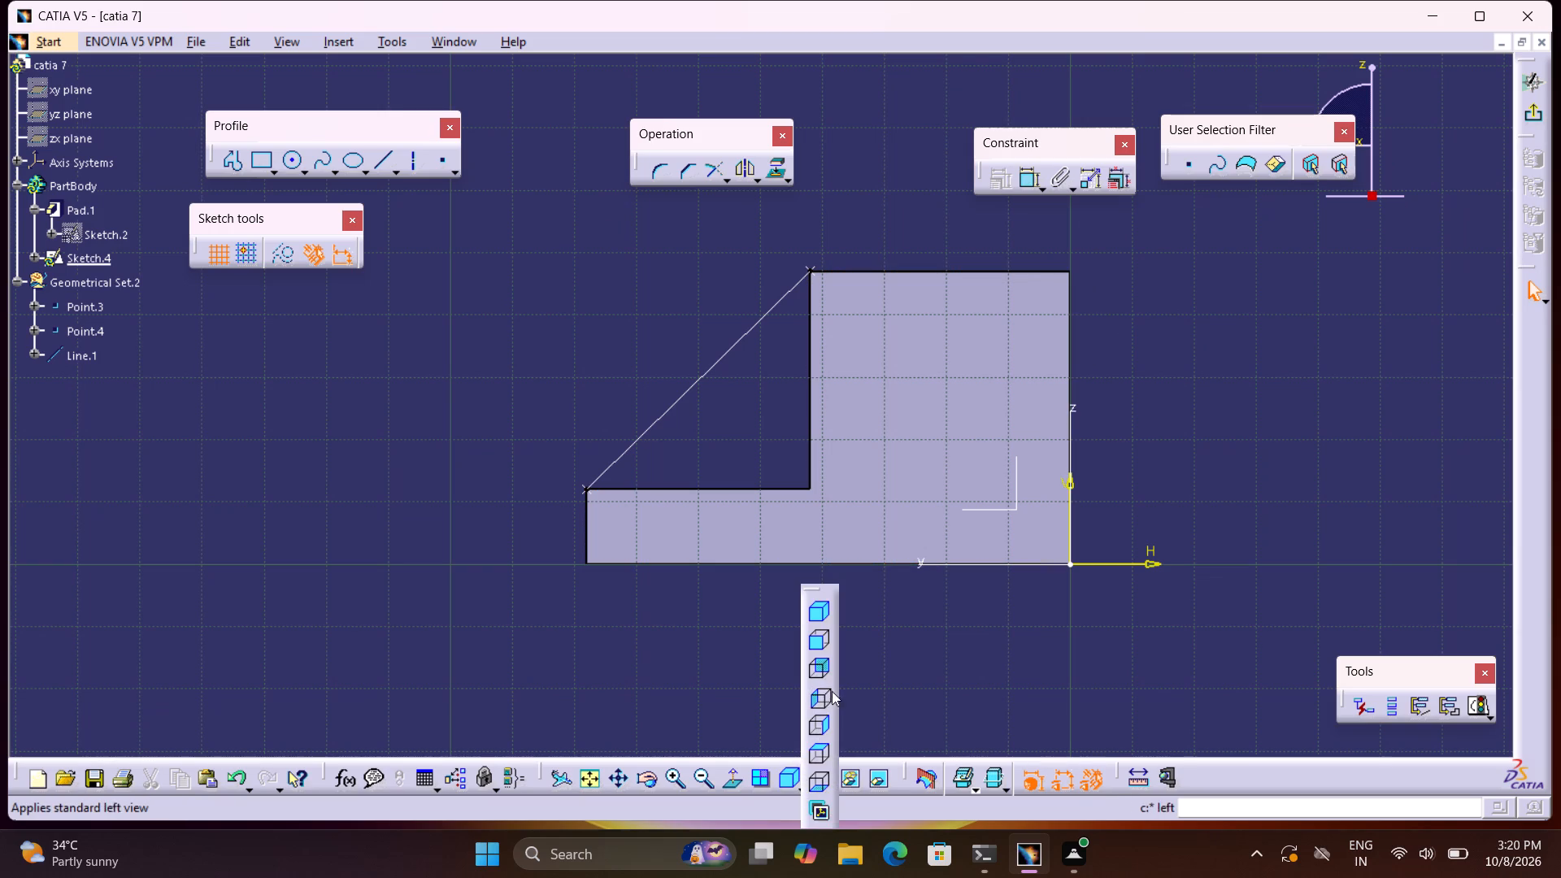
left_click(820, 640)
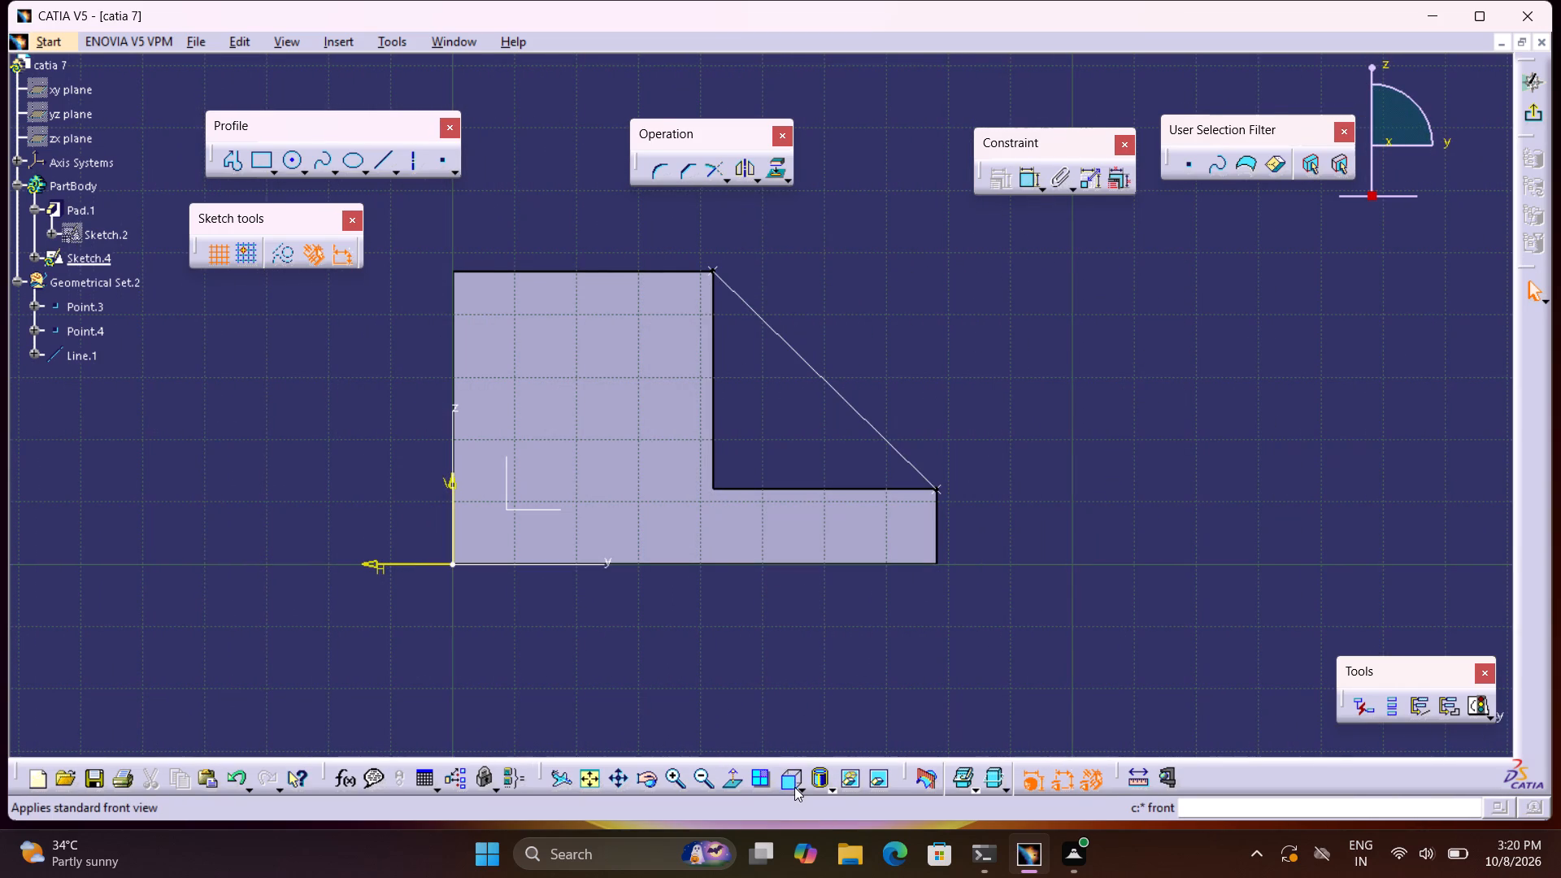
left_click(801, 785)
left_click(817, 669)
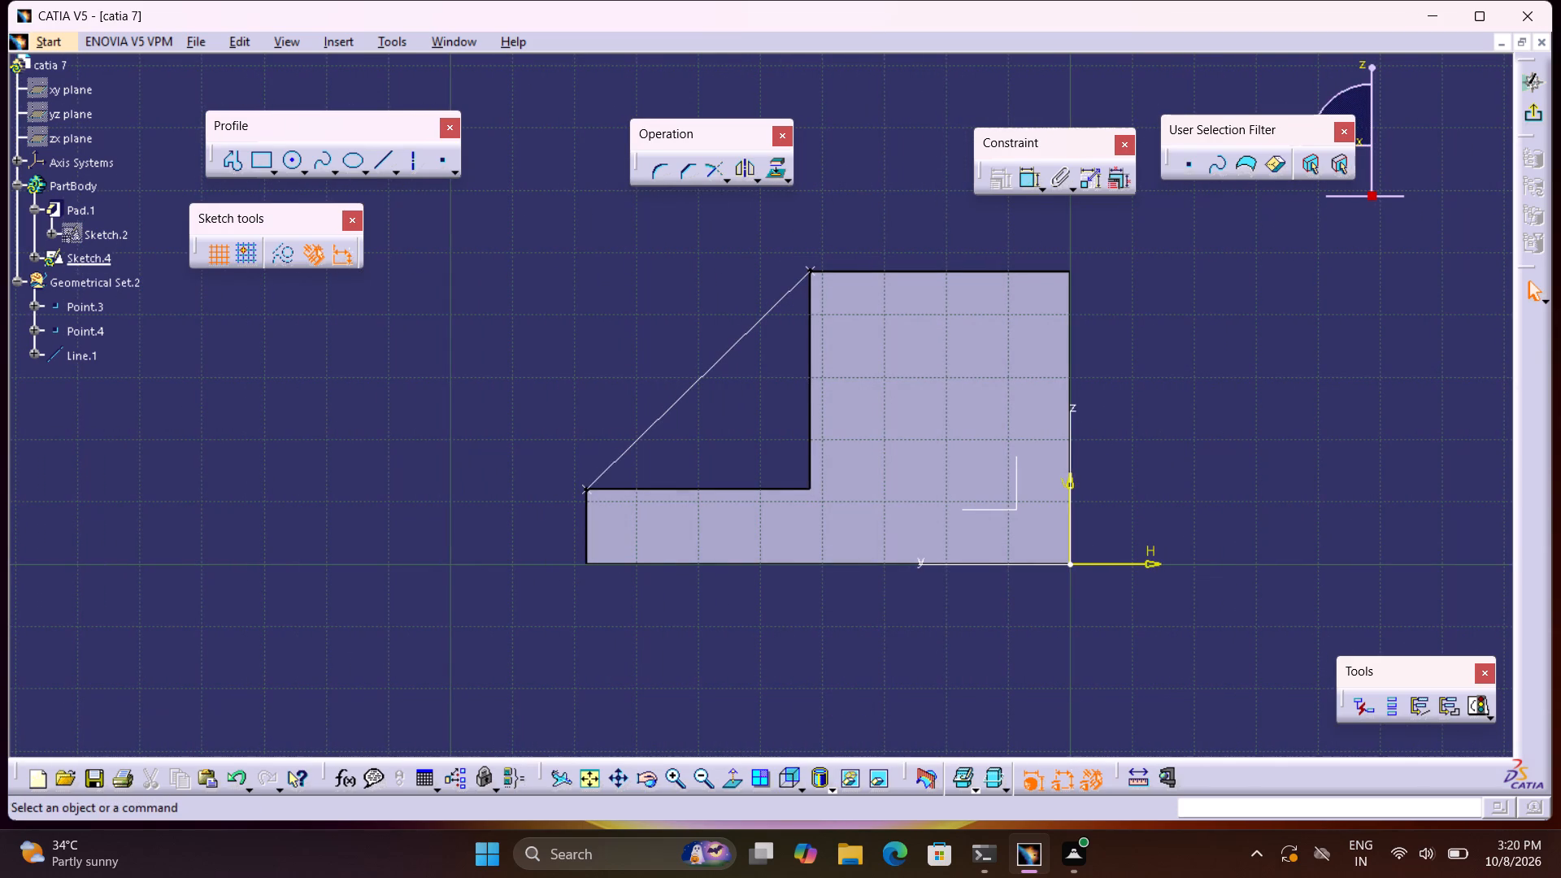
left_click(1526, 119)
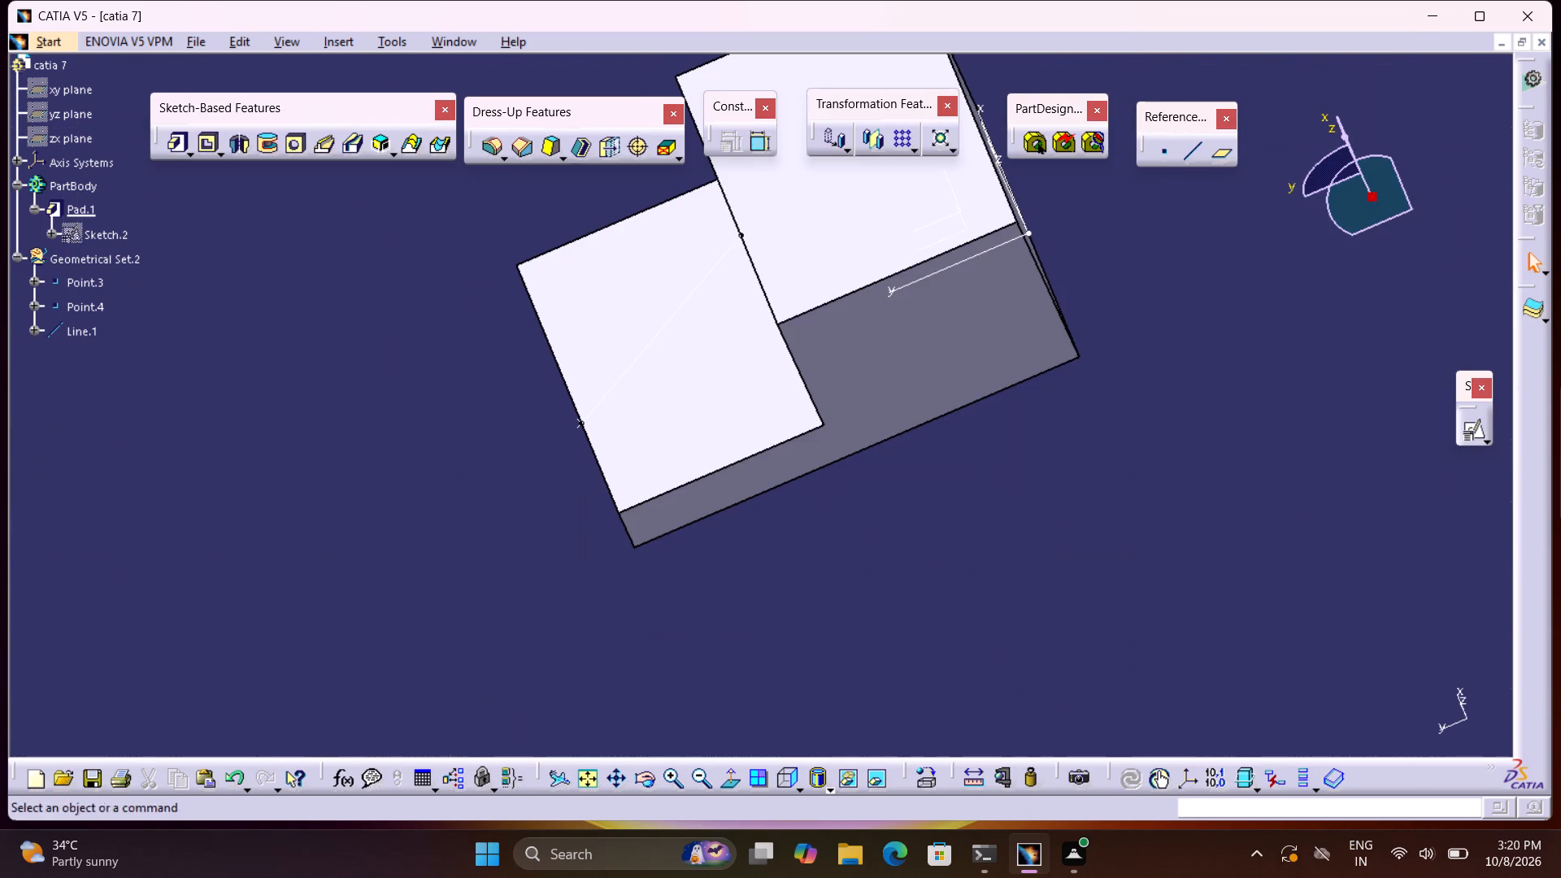
Start a positioned sketch on the foot's top face with the axes swapped and the V direction reversed.
left_click(802, 781)
left_click(815, 615)
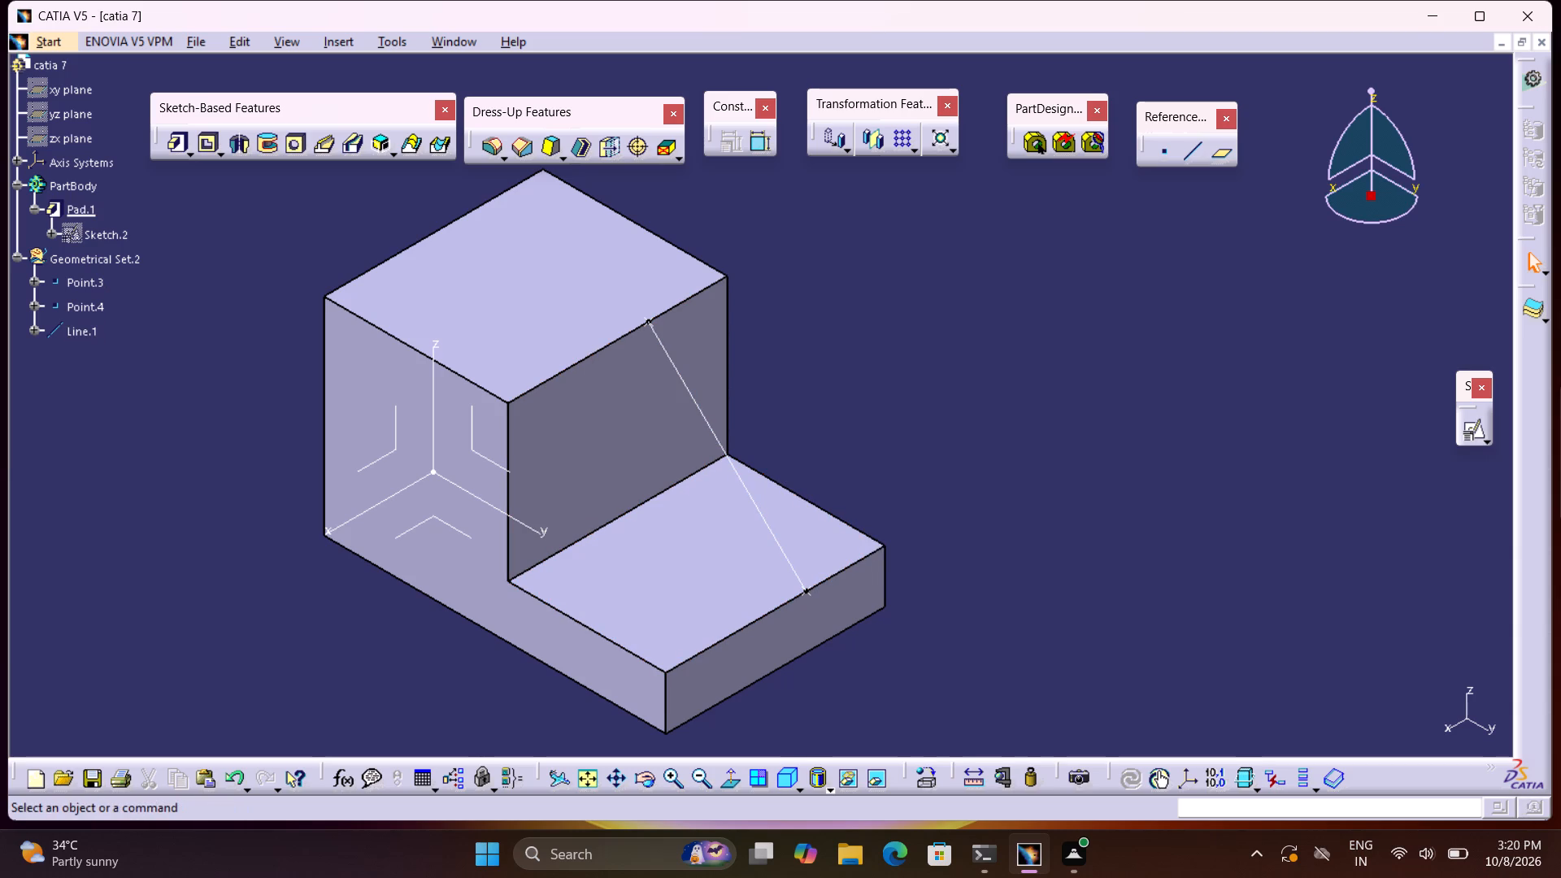
left_click(1478, 430)
left_click(733, 536)
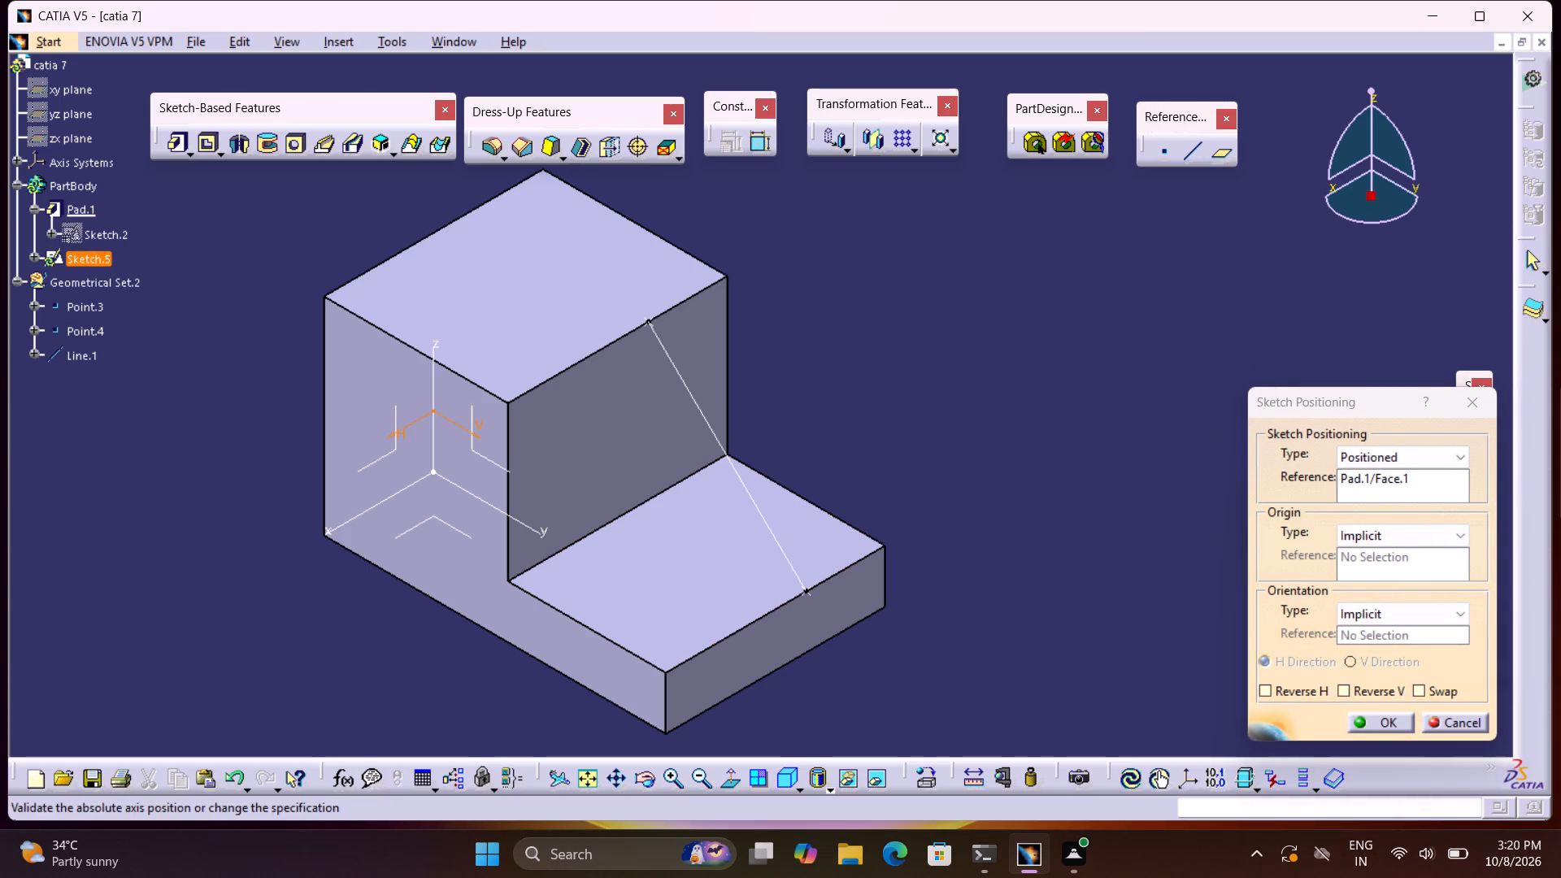
left_click(1421, 690)
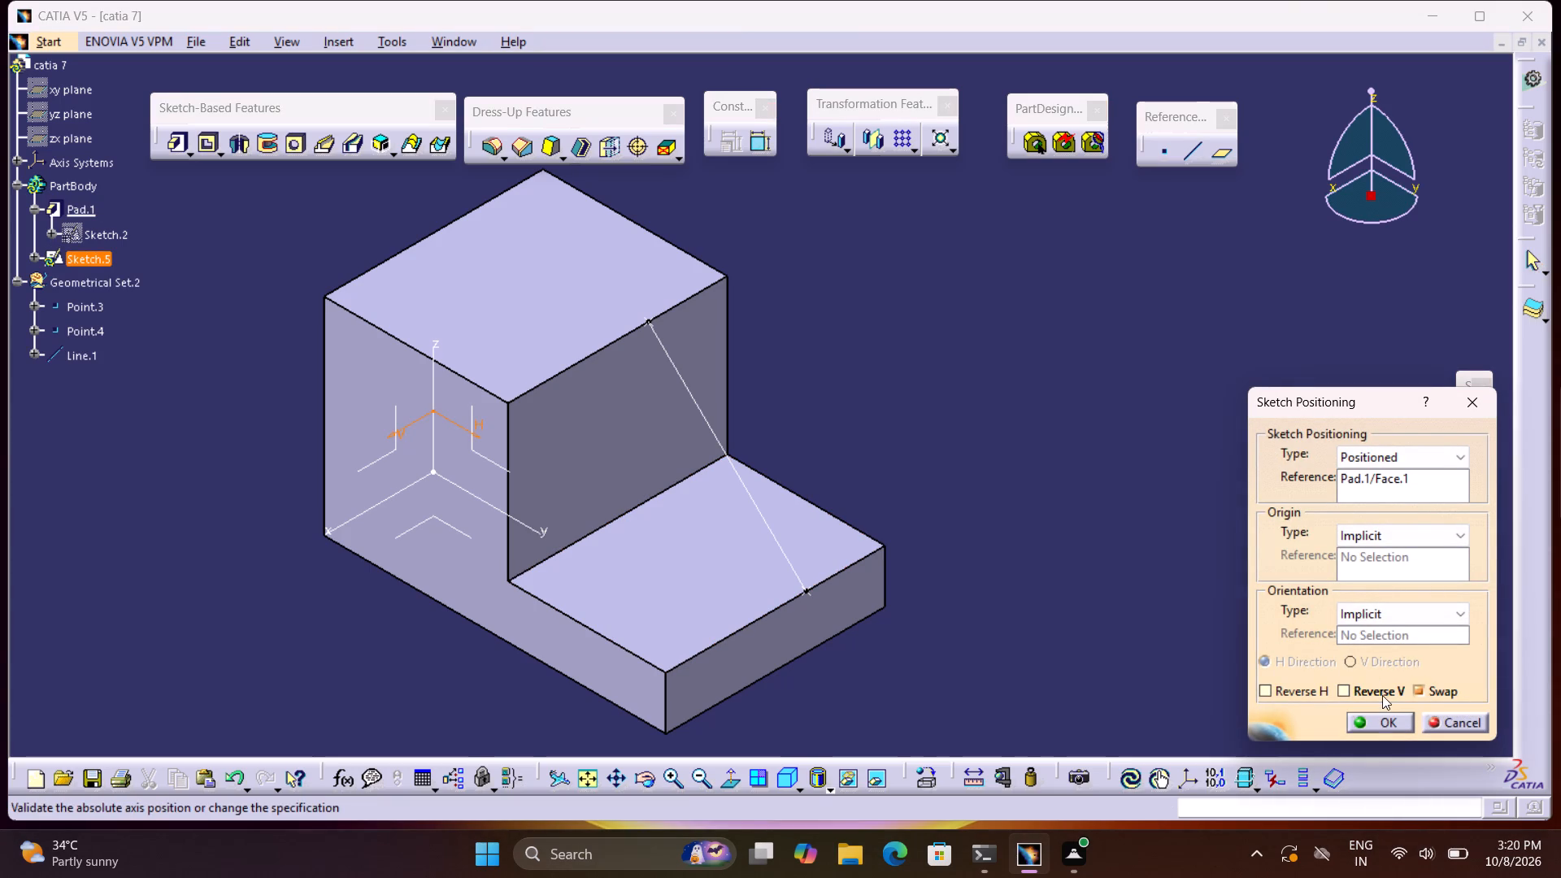
left_click(1382, 695)
left_click(1386, 719)
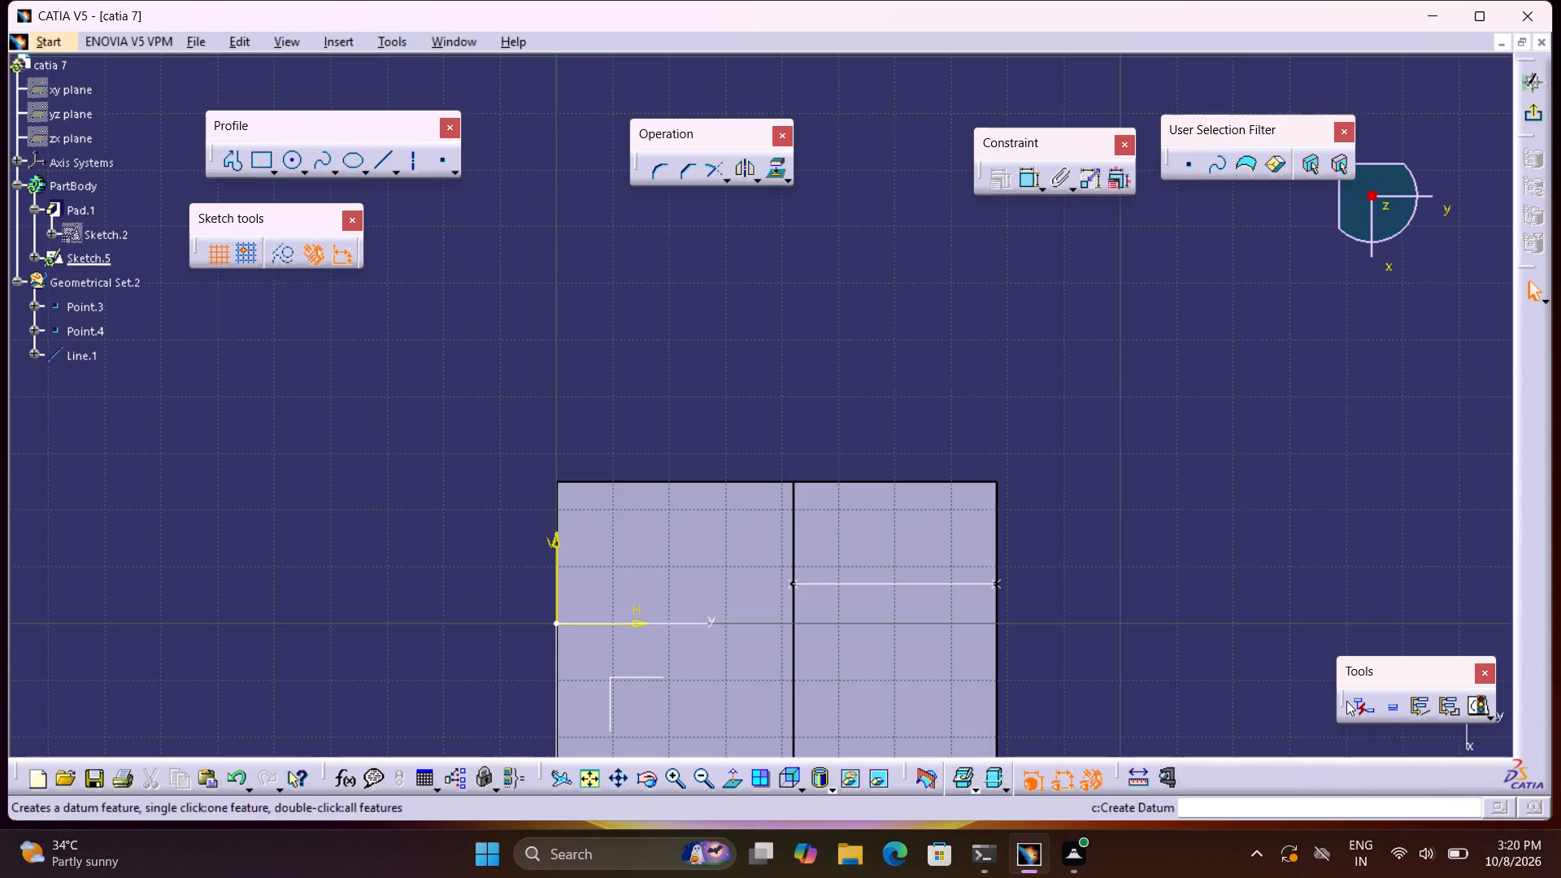
middle_click_drag(1215, 664, 1195, 500)
middle_click_drag(1193, 495, 1110, 462)
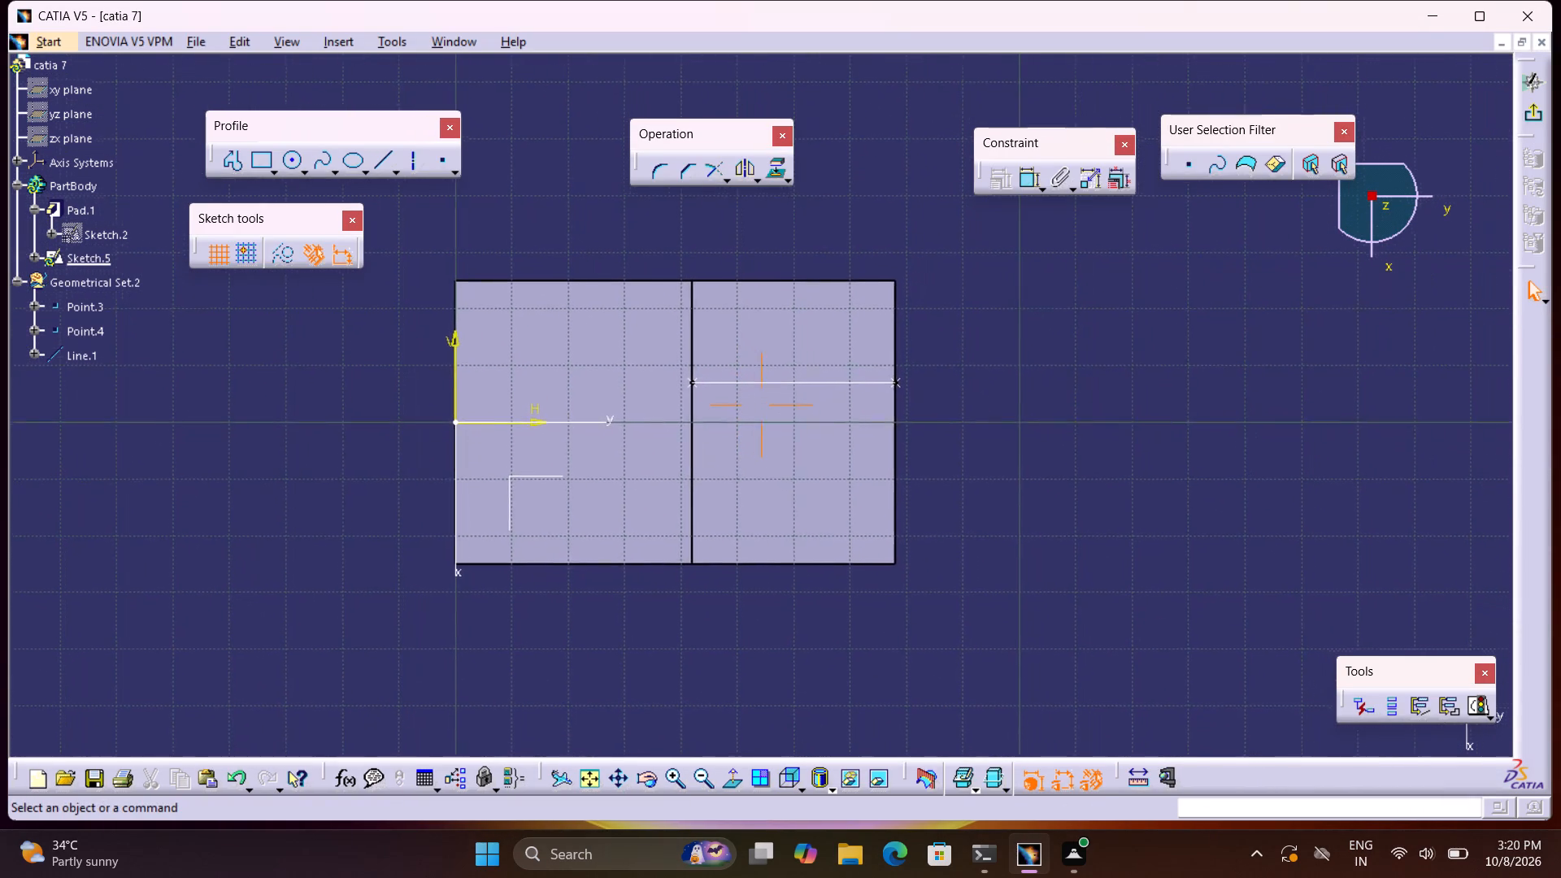
middle_click_drag(1110, 462, 1108, 459)
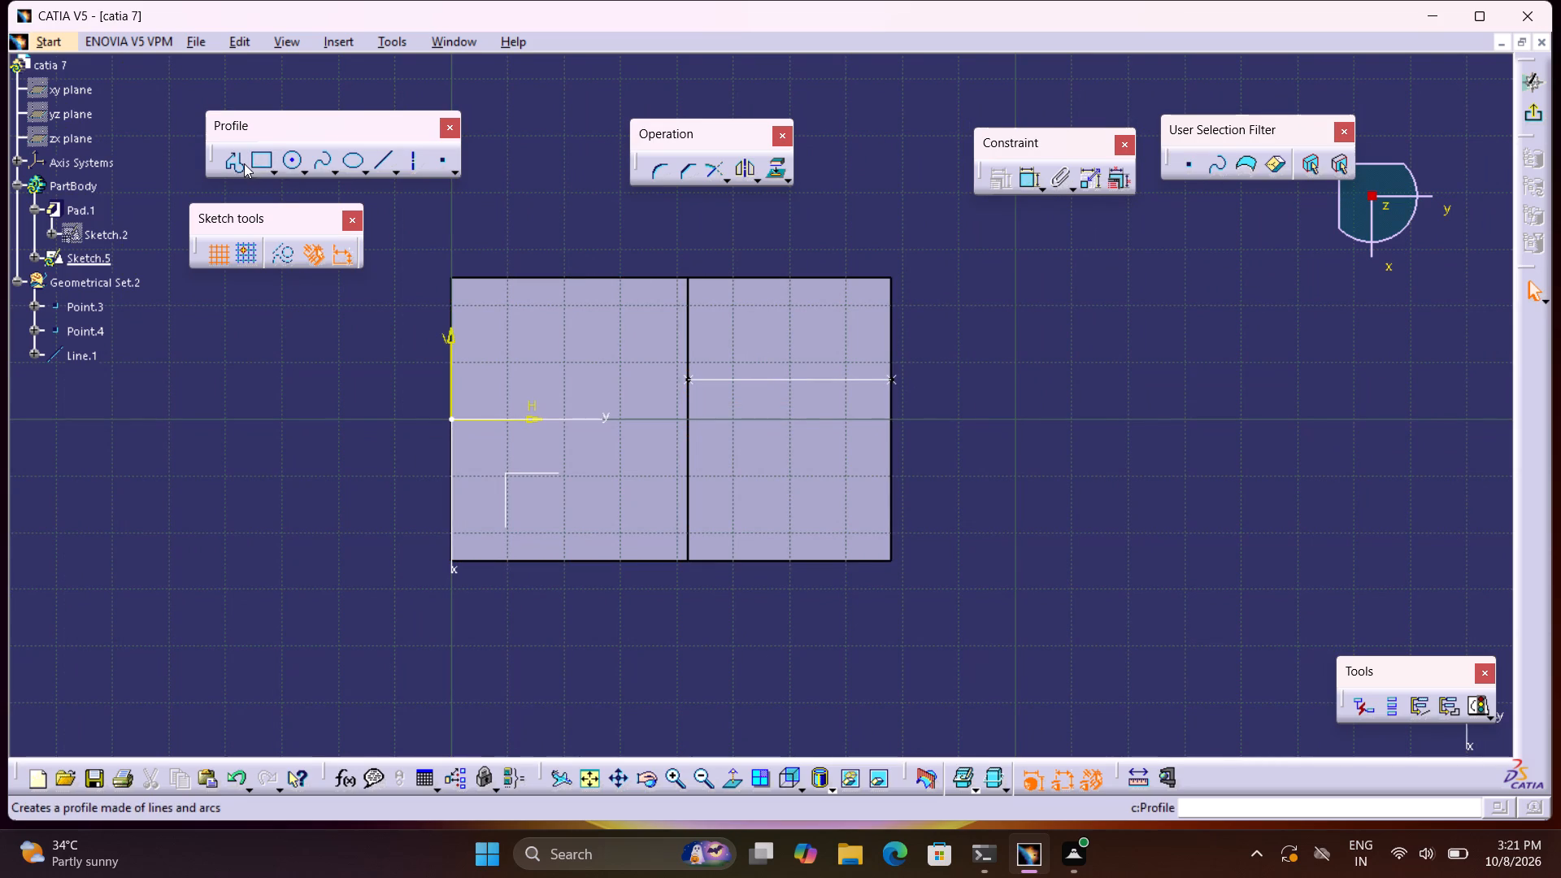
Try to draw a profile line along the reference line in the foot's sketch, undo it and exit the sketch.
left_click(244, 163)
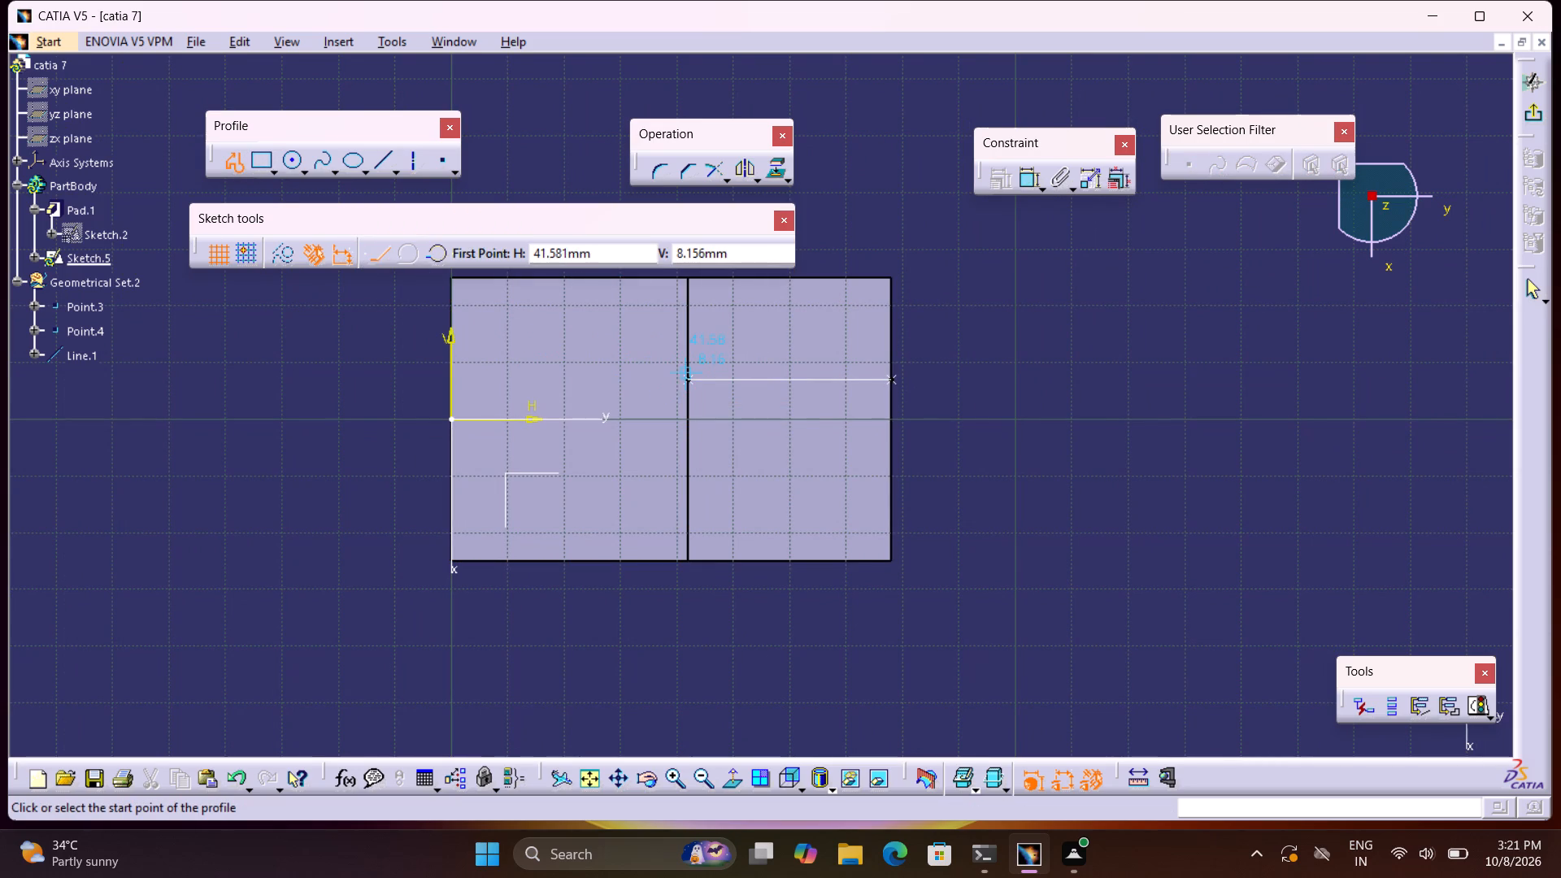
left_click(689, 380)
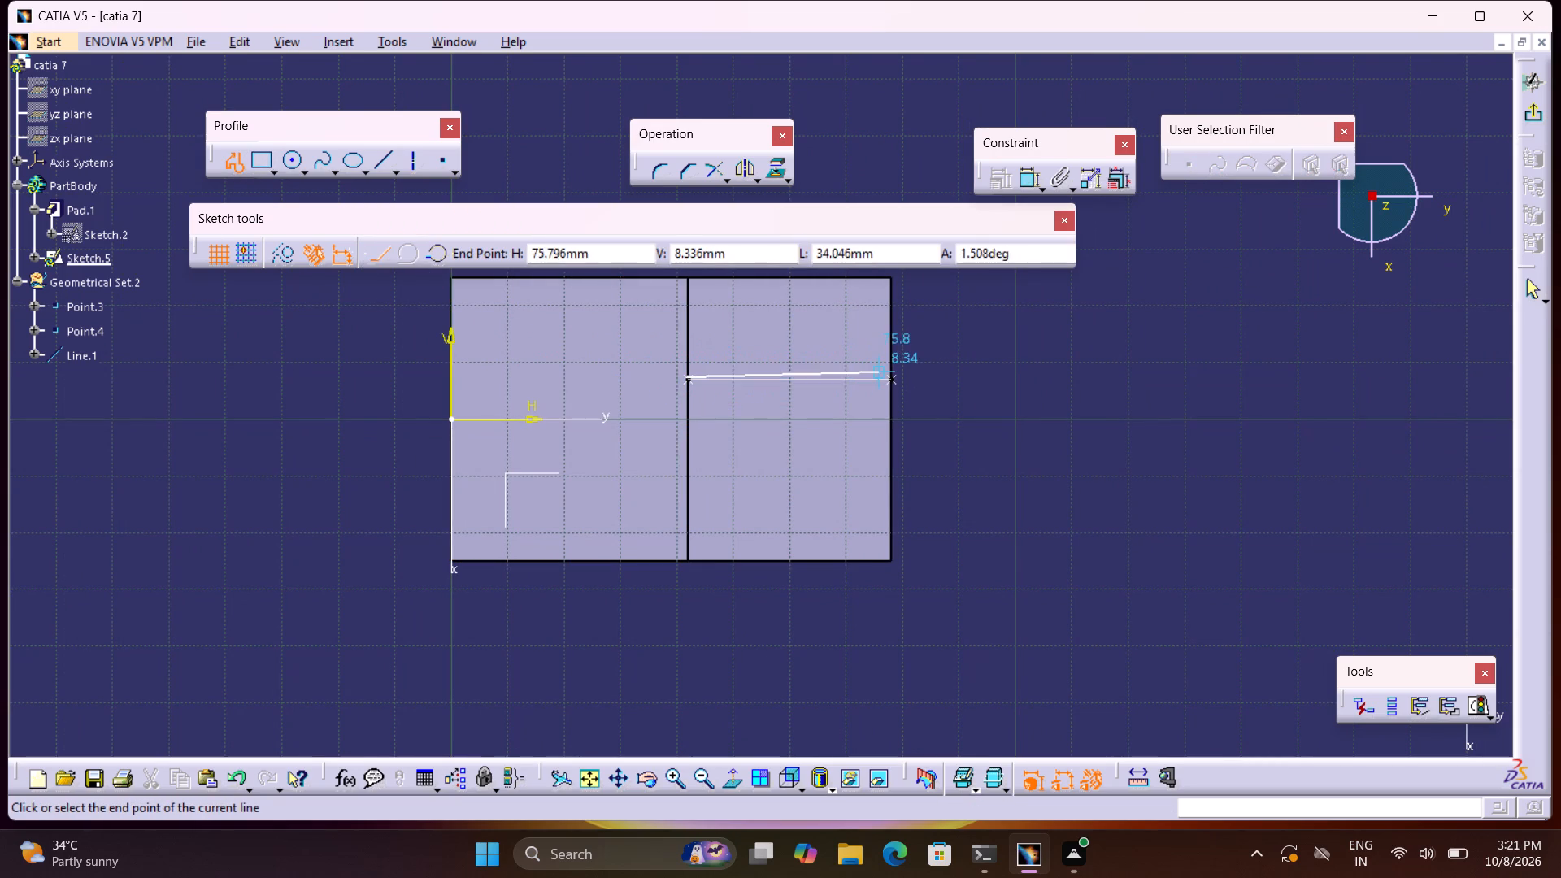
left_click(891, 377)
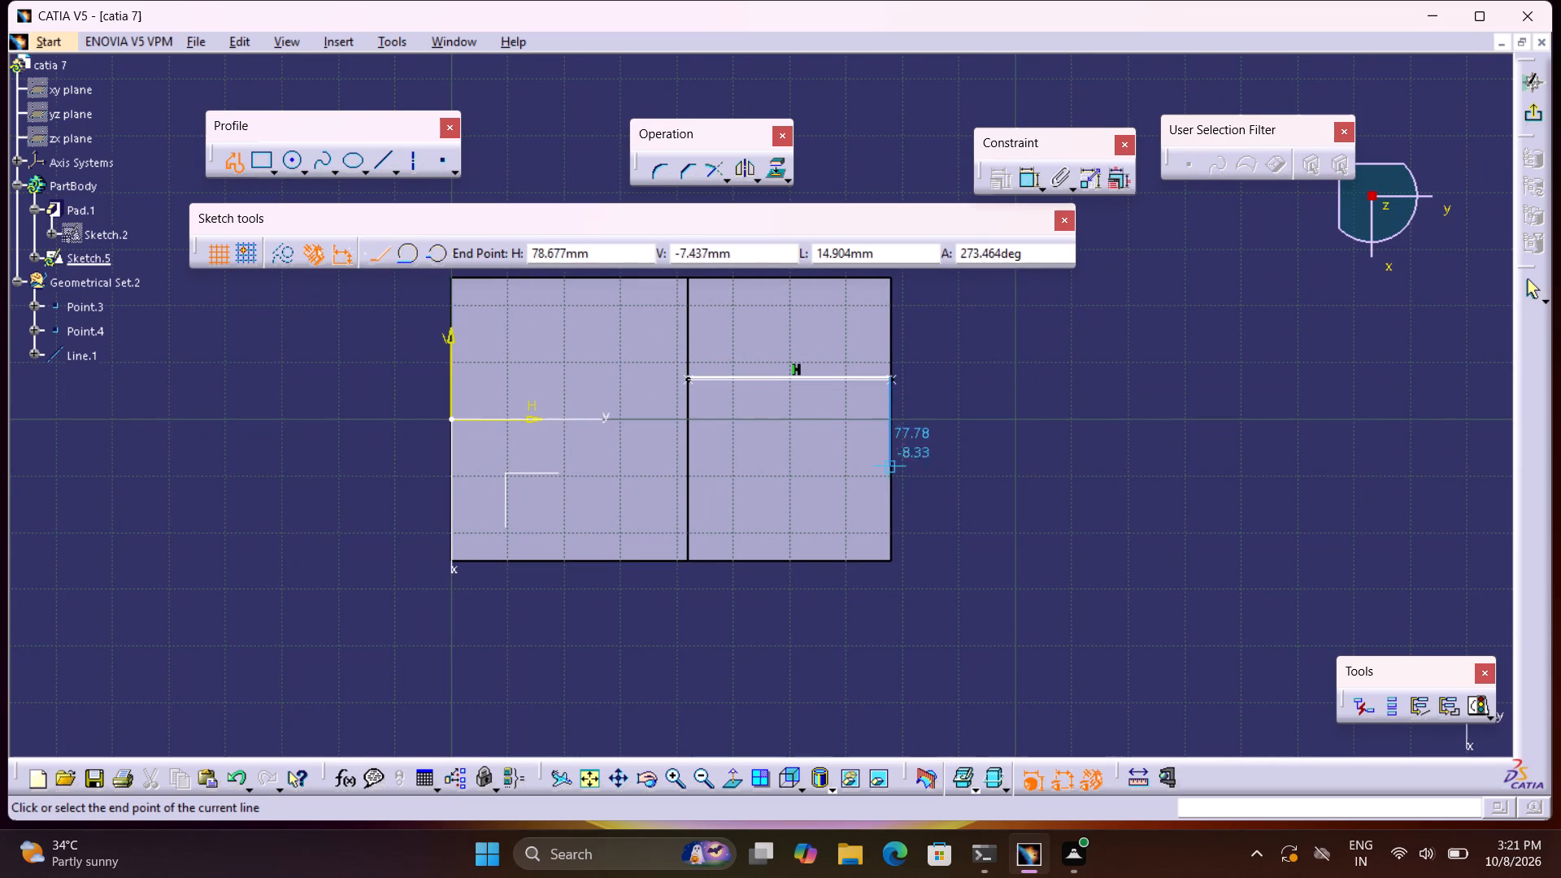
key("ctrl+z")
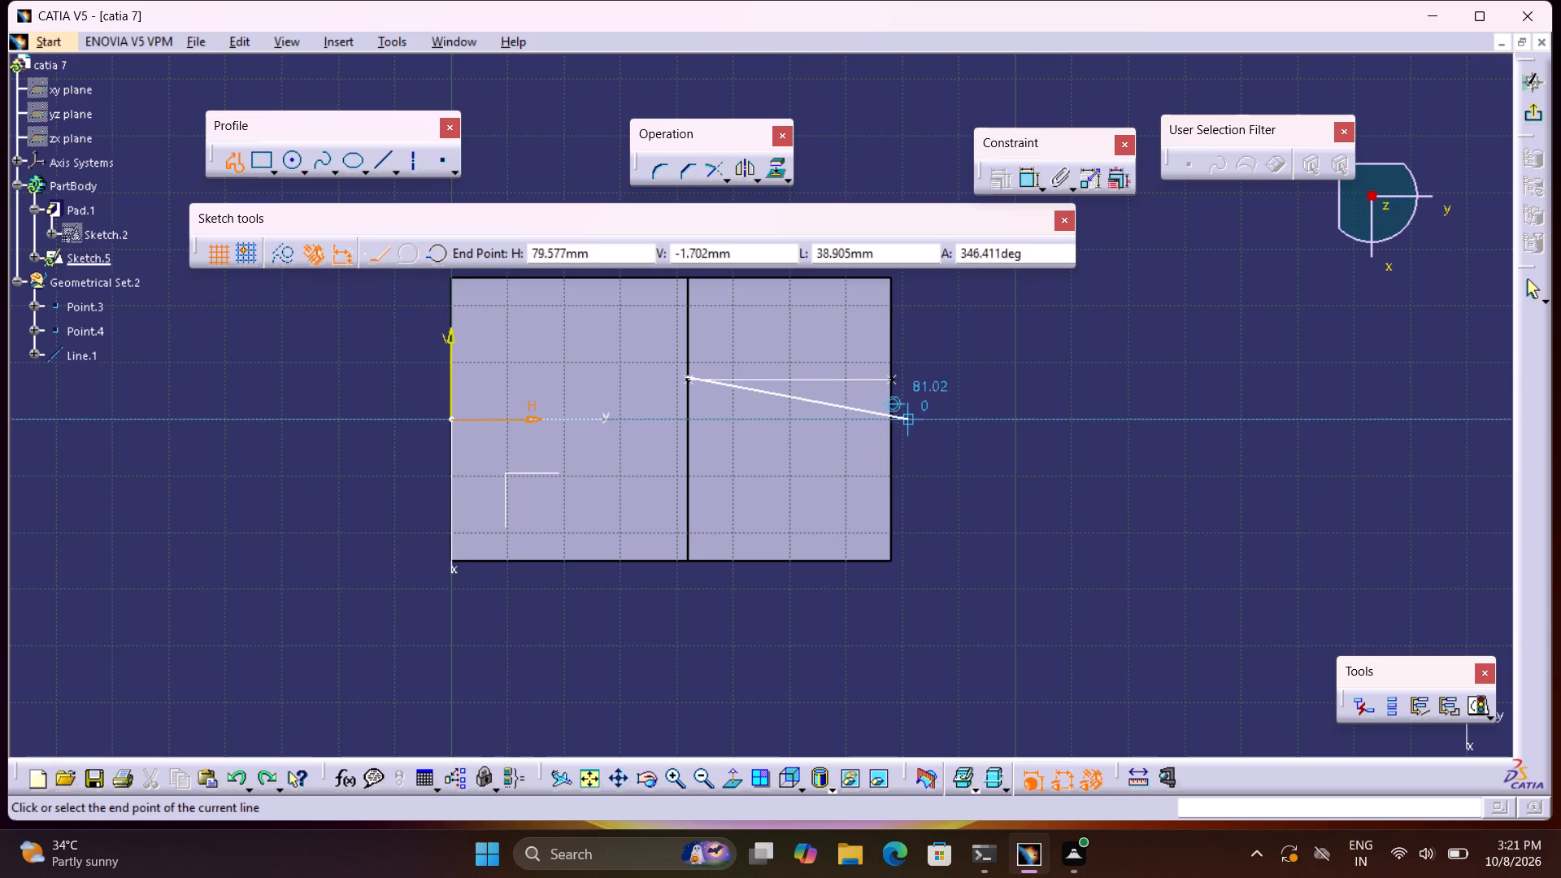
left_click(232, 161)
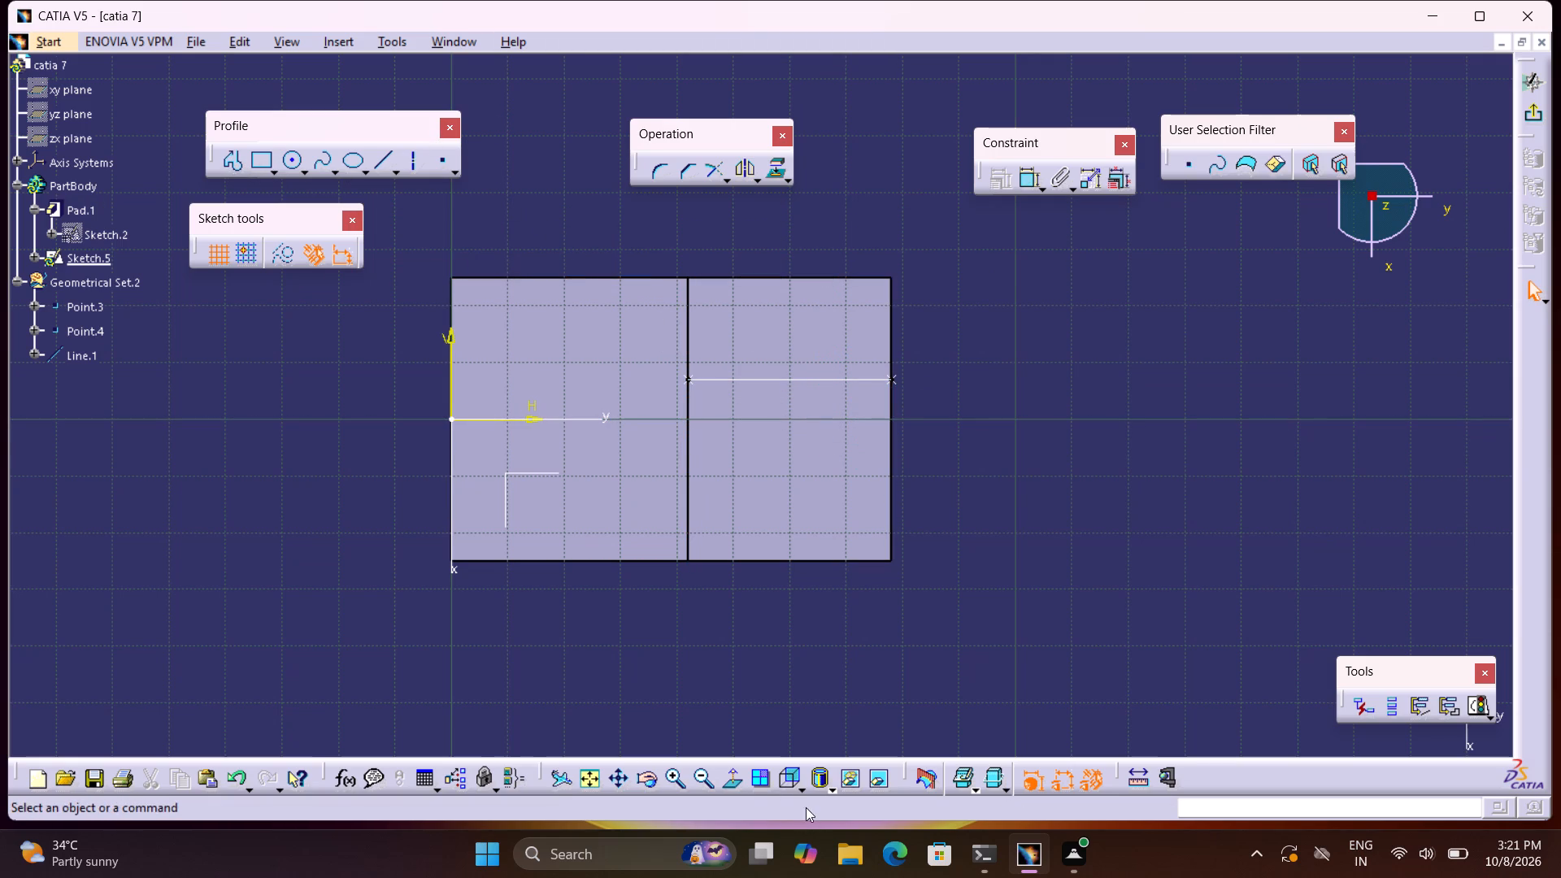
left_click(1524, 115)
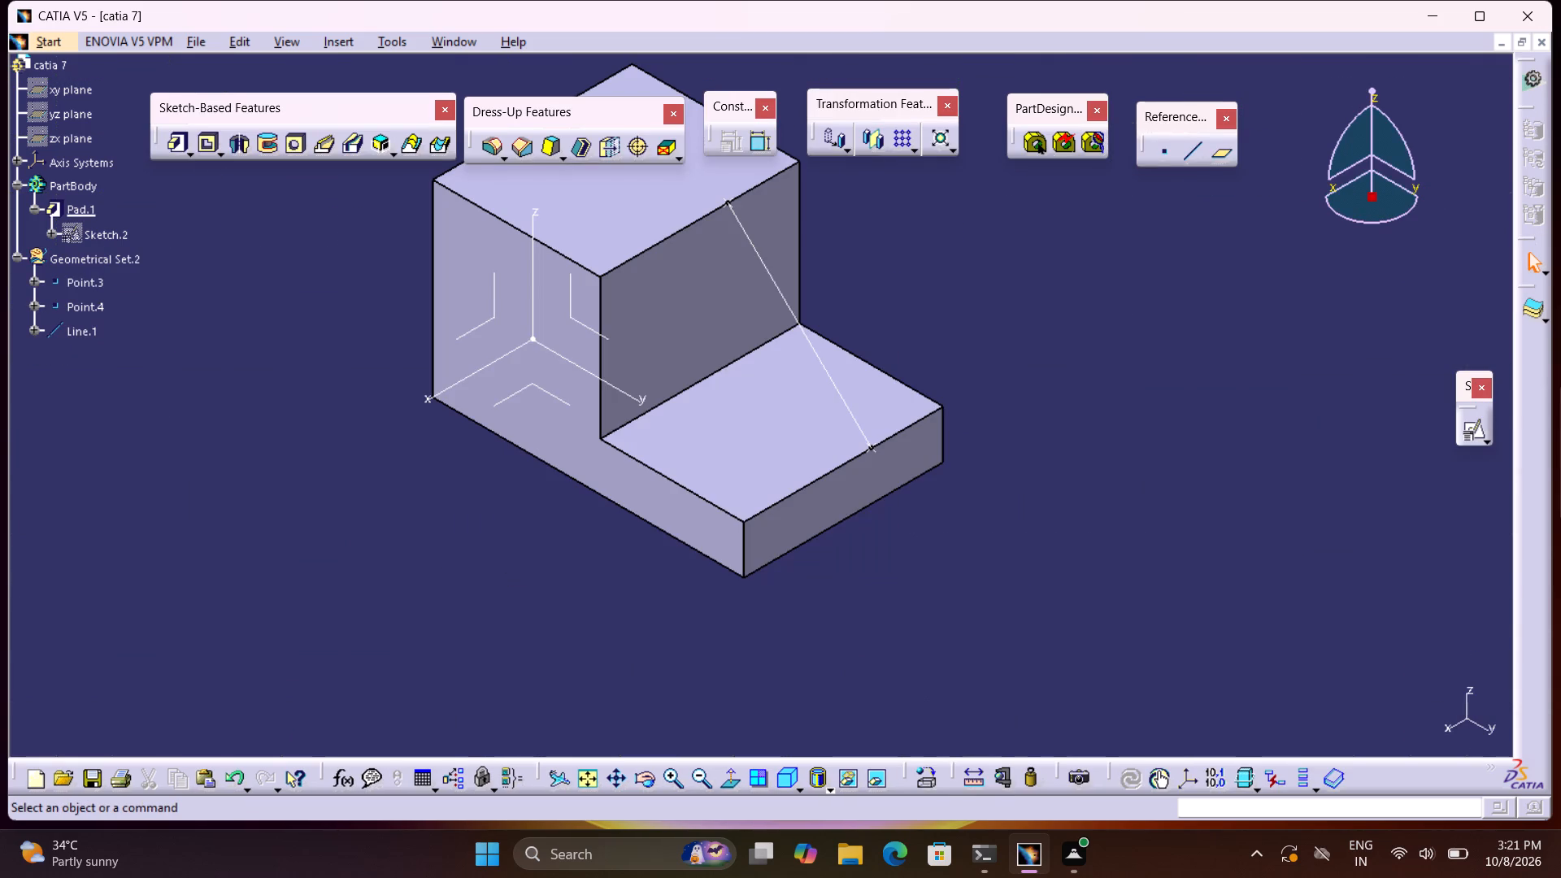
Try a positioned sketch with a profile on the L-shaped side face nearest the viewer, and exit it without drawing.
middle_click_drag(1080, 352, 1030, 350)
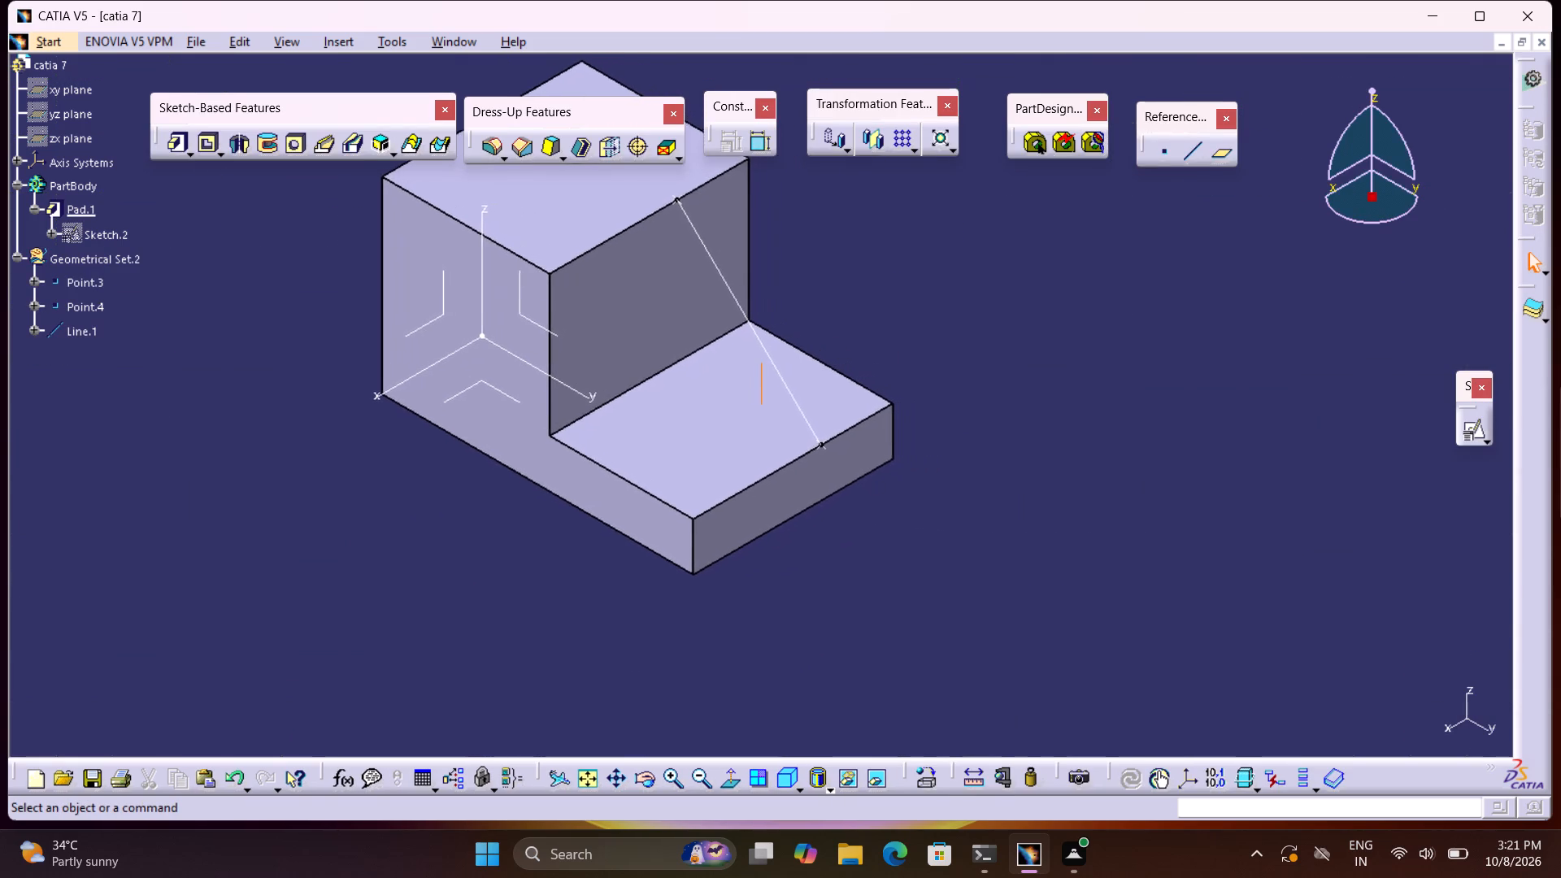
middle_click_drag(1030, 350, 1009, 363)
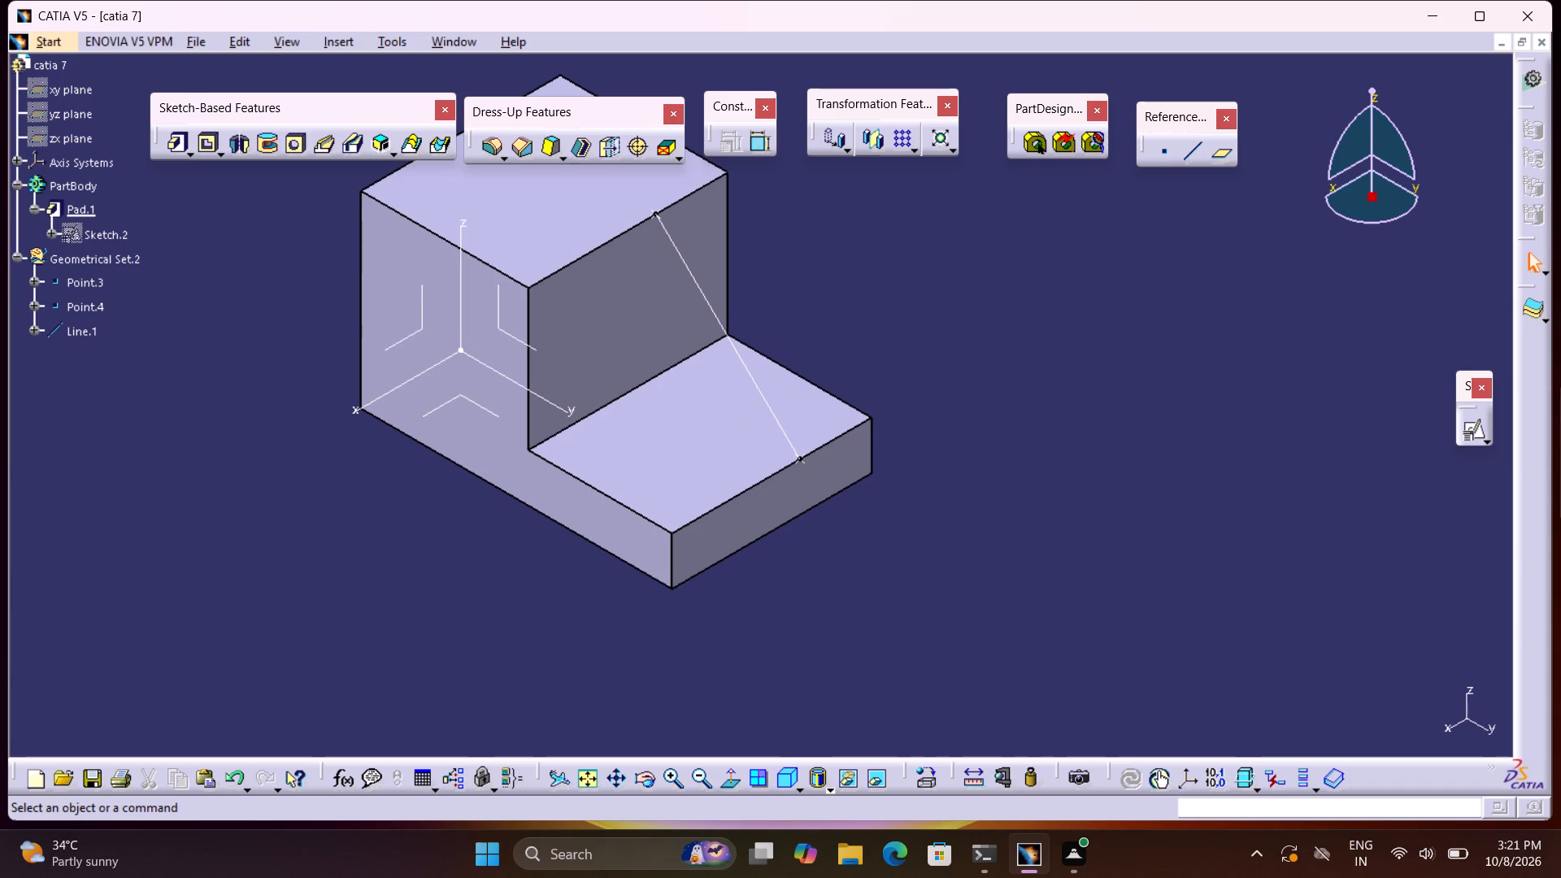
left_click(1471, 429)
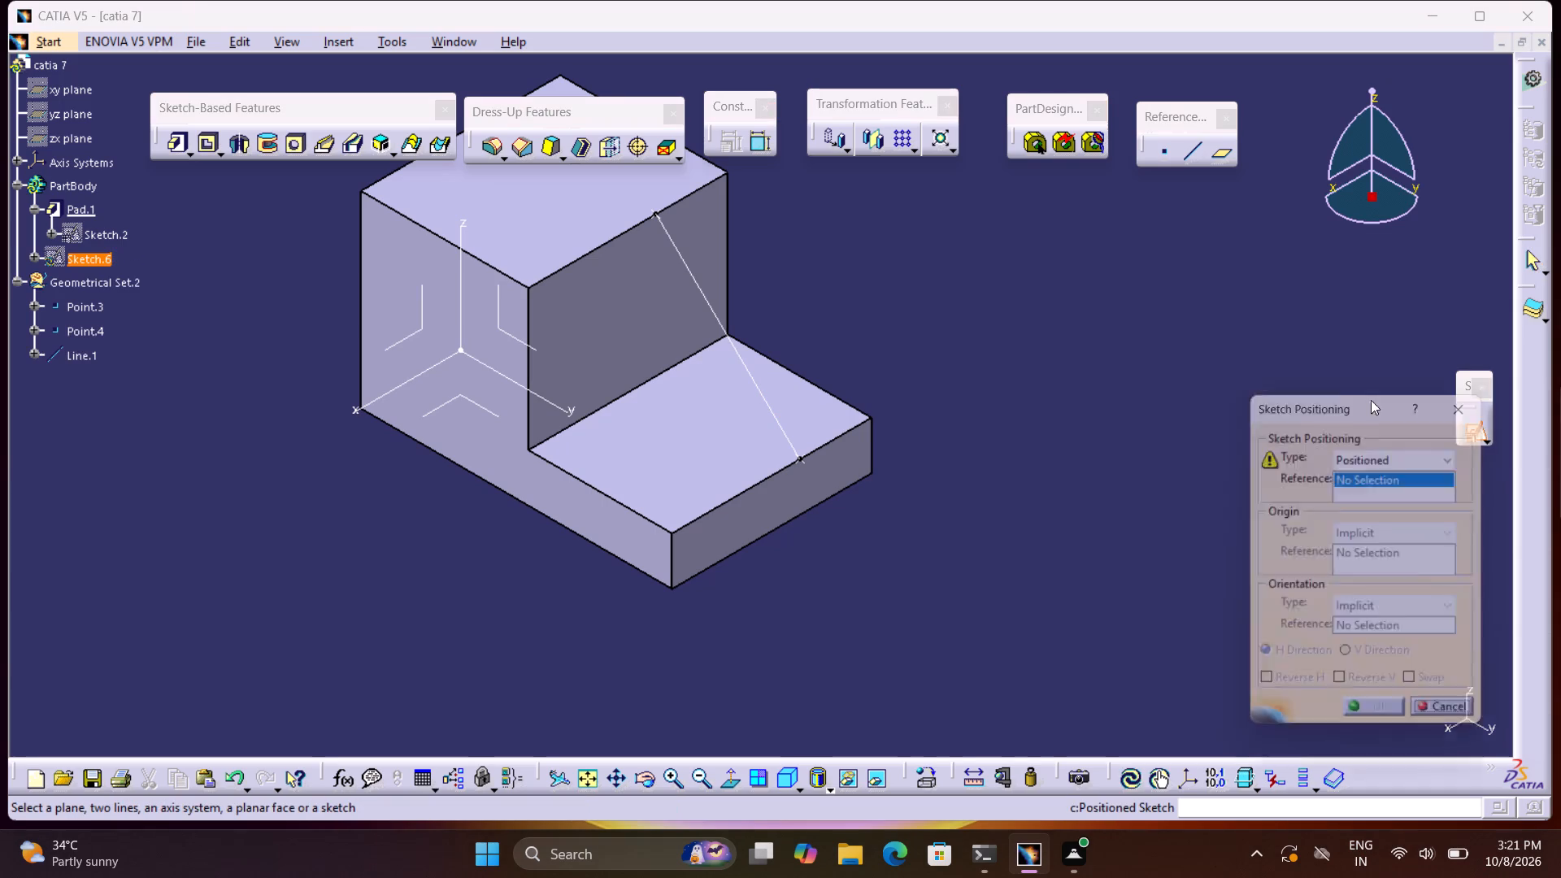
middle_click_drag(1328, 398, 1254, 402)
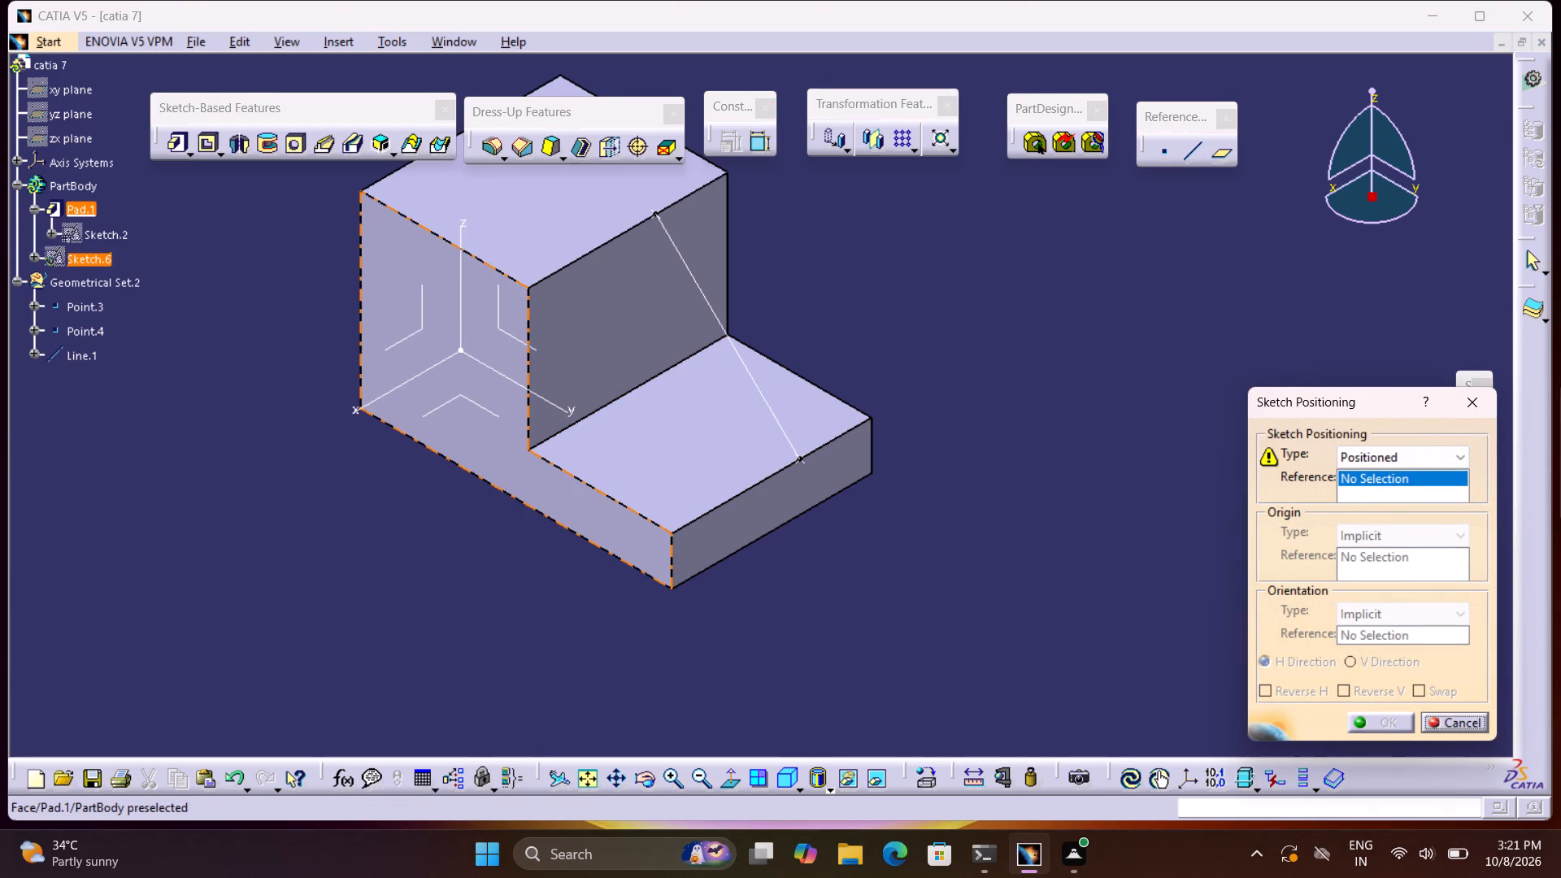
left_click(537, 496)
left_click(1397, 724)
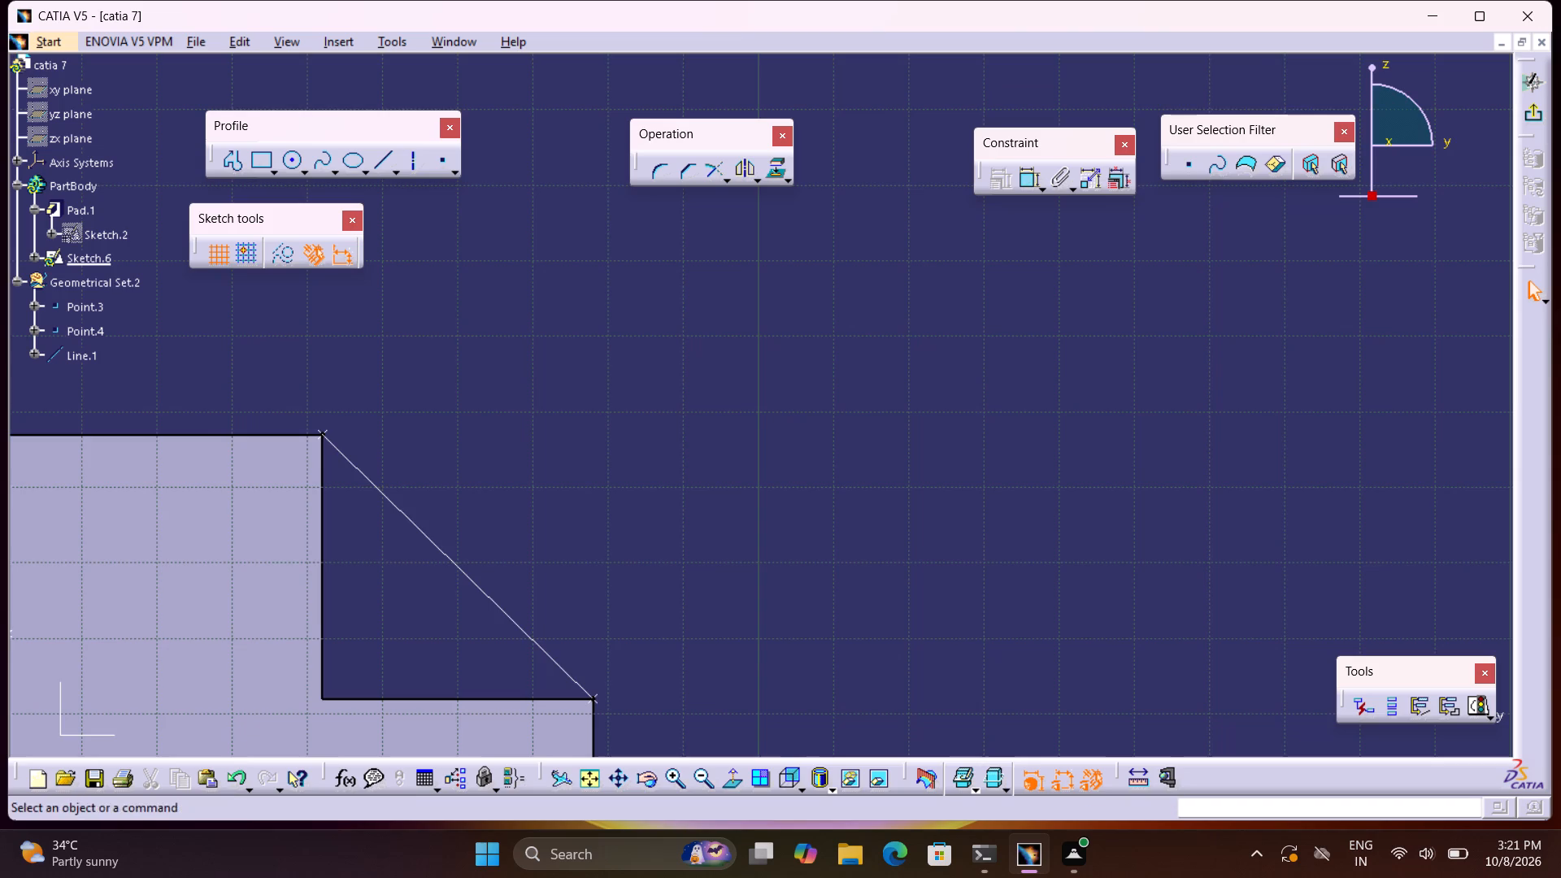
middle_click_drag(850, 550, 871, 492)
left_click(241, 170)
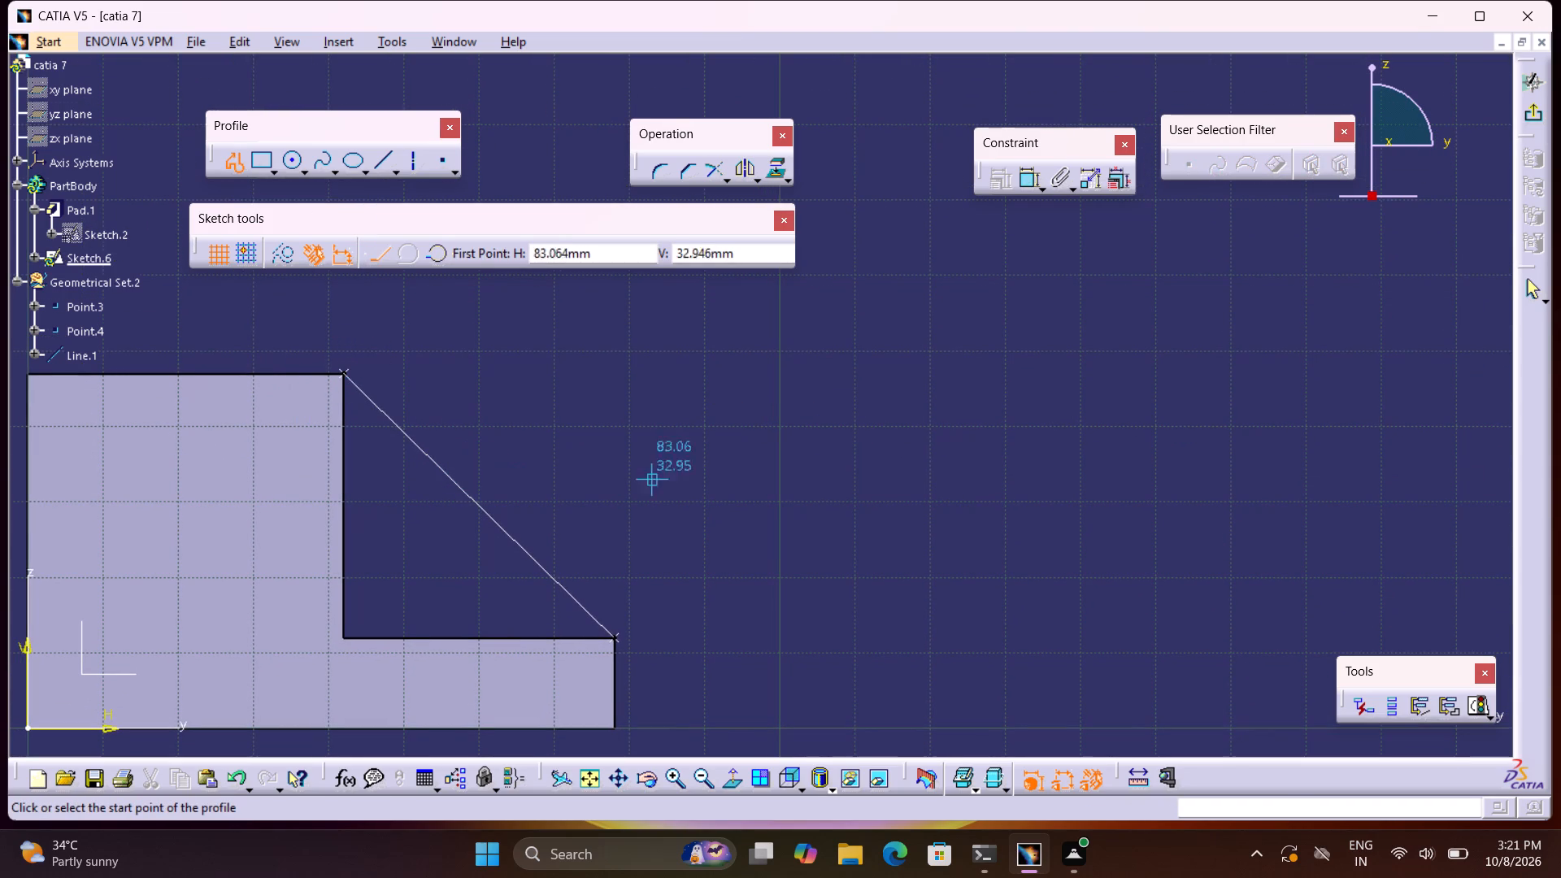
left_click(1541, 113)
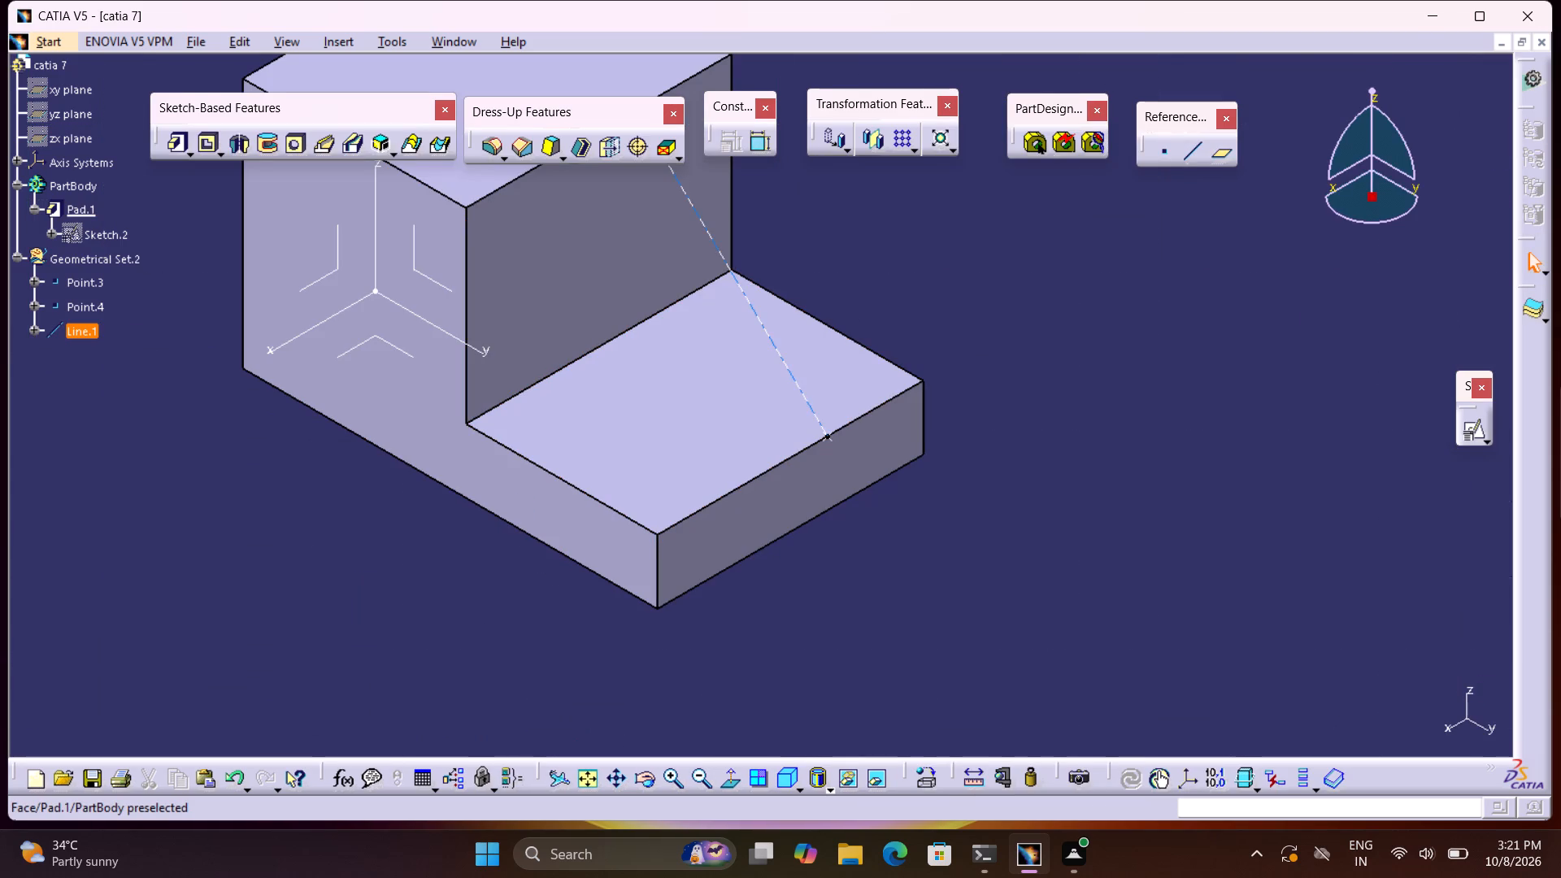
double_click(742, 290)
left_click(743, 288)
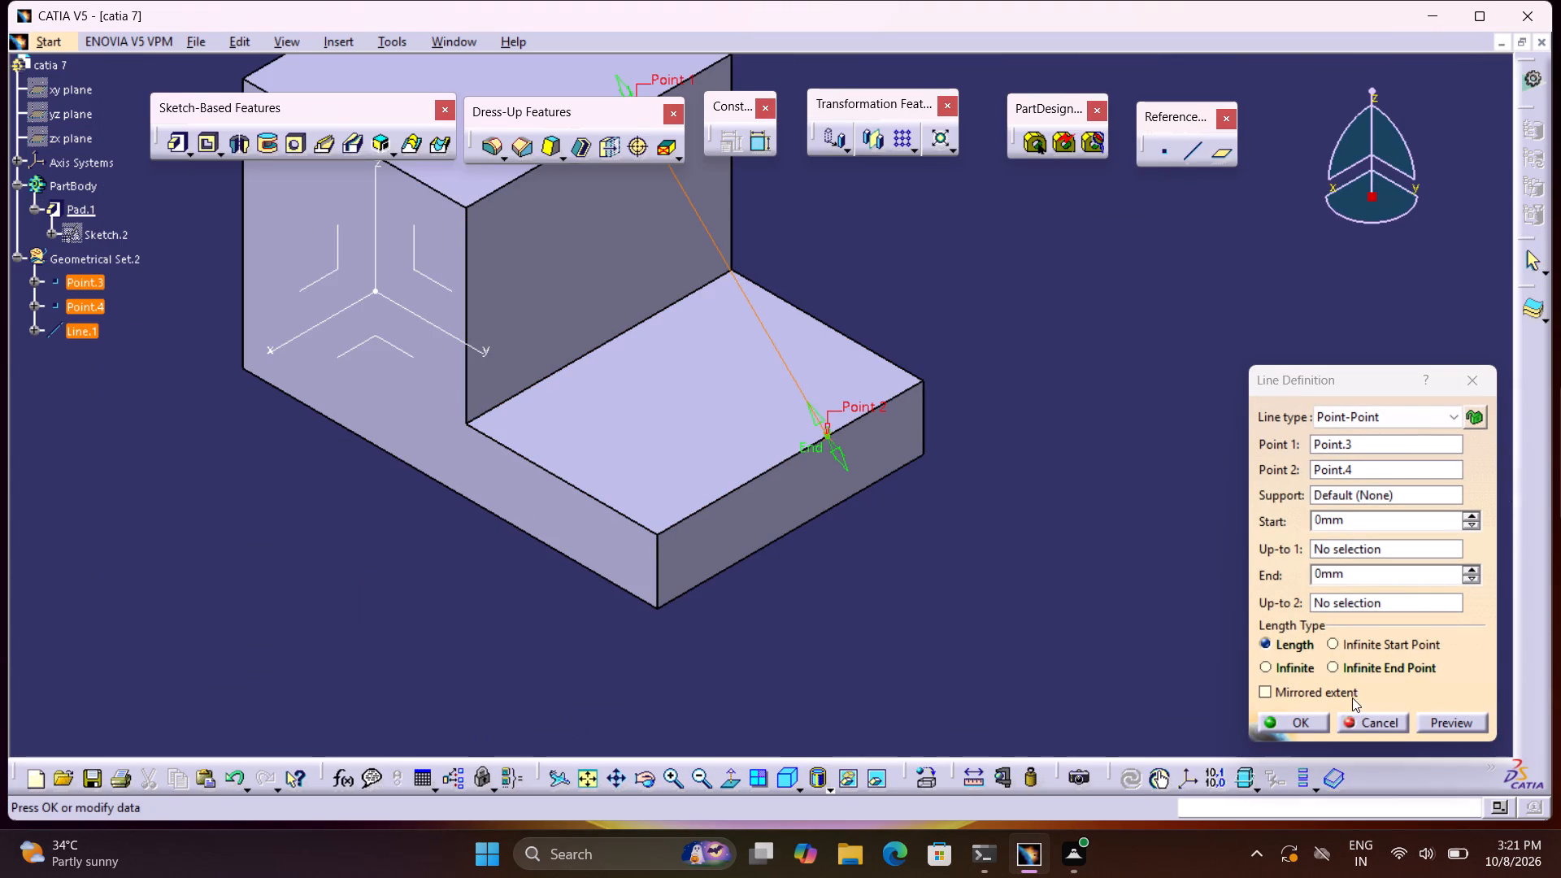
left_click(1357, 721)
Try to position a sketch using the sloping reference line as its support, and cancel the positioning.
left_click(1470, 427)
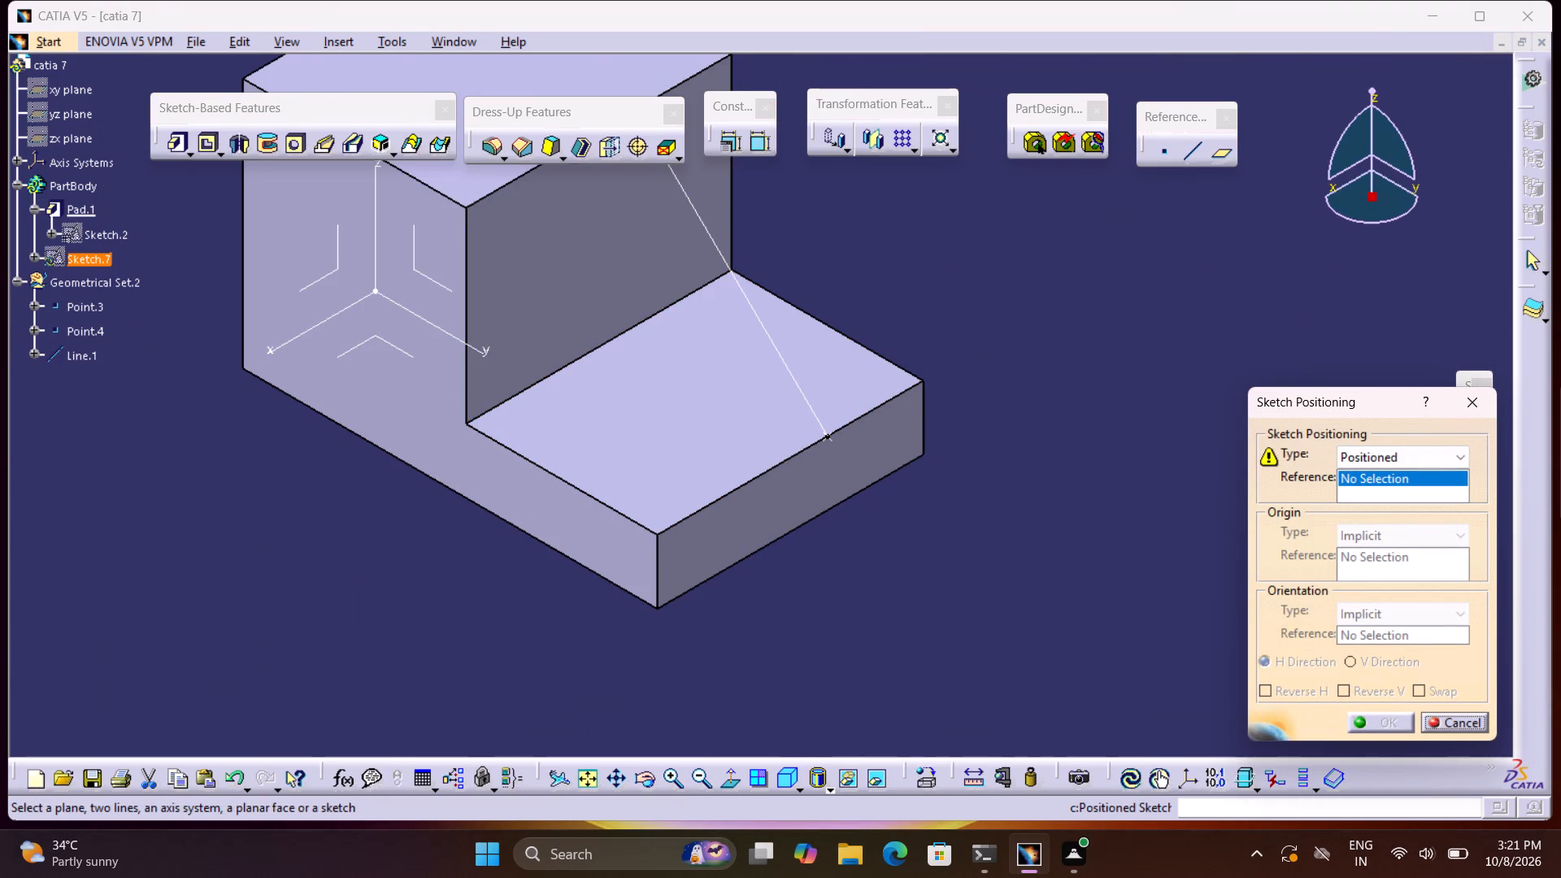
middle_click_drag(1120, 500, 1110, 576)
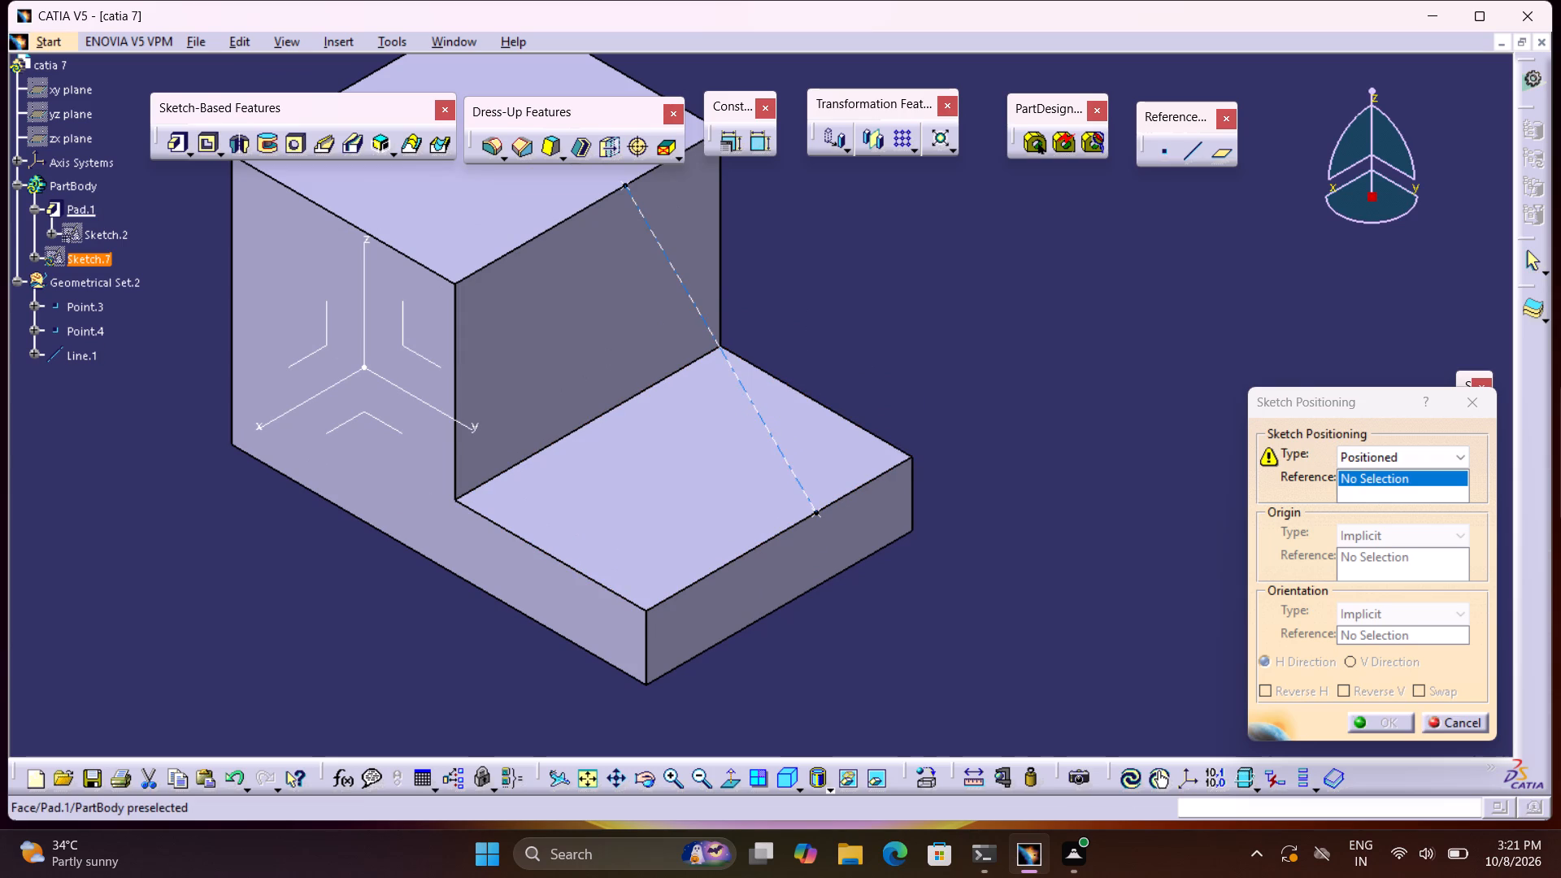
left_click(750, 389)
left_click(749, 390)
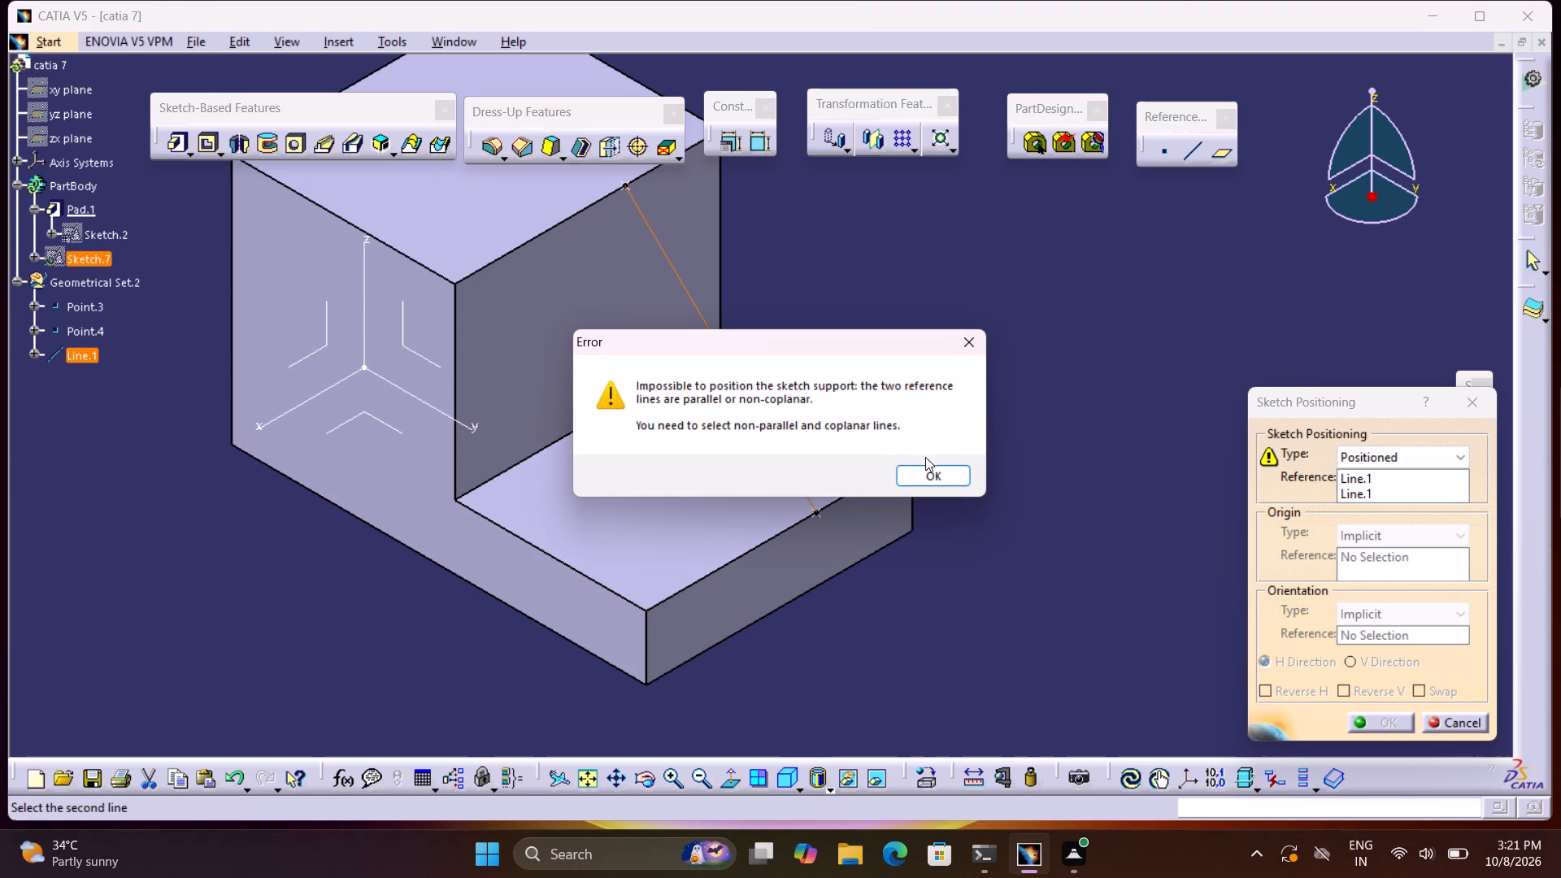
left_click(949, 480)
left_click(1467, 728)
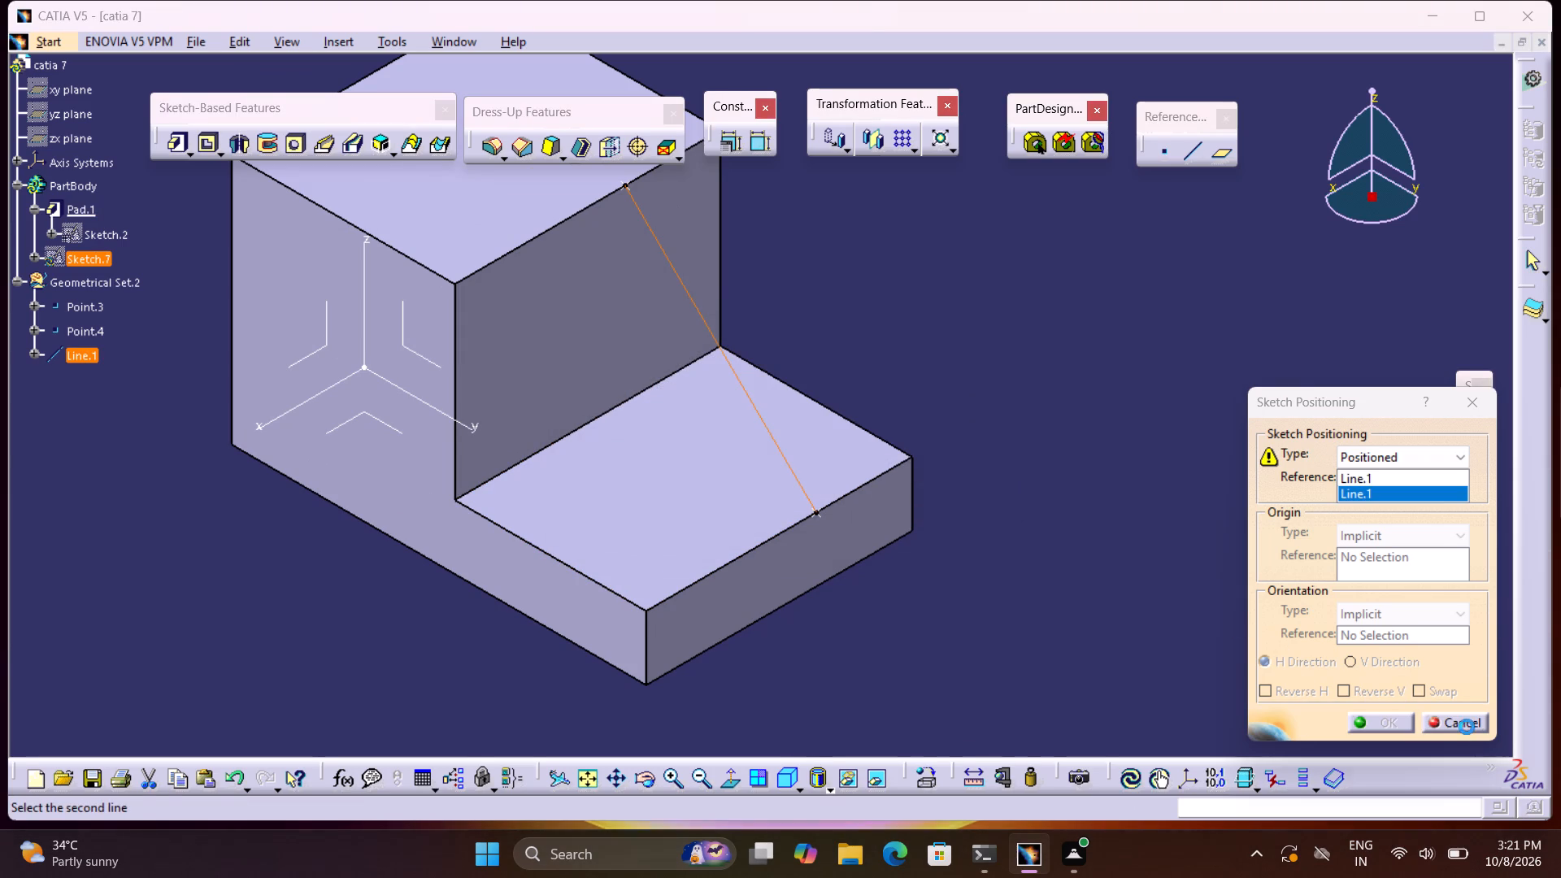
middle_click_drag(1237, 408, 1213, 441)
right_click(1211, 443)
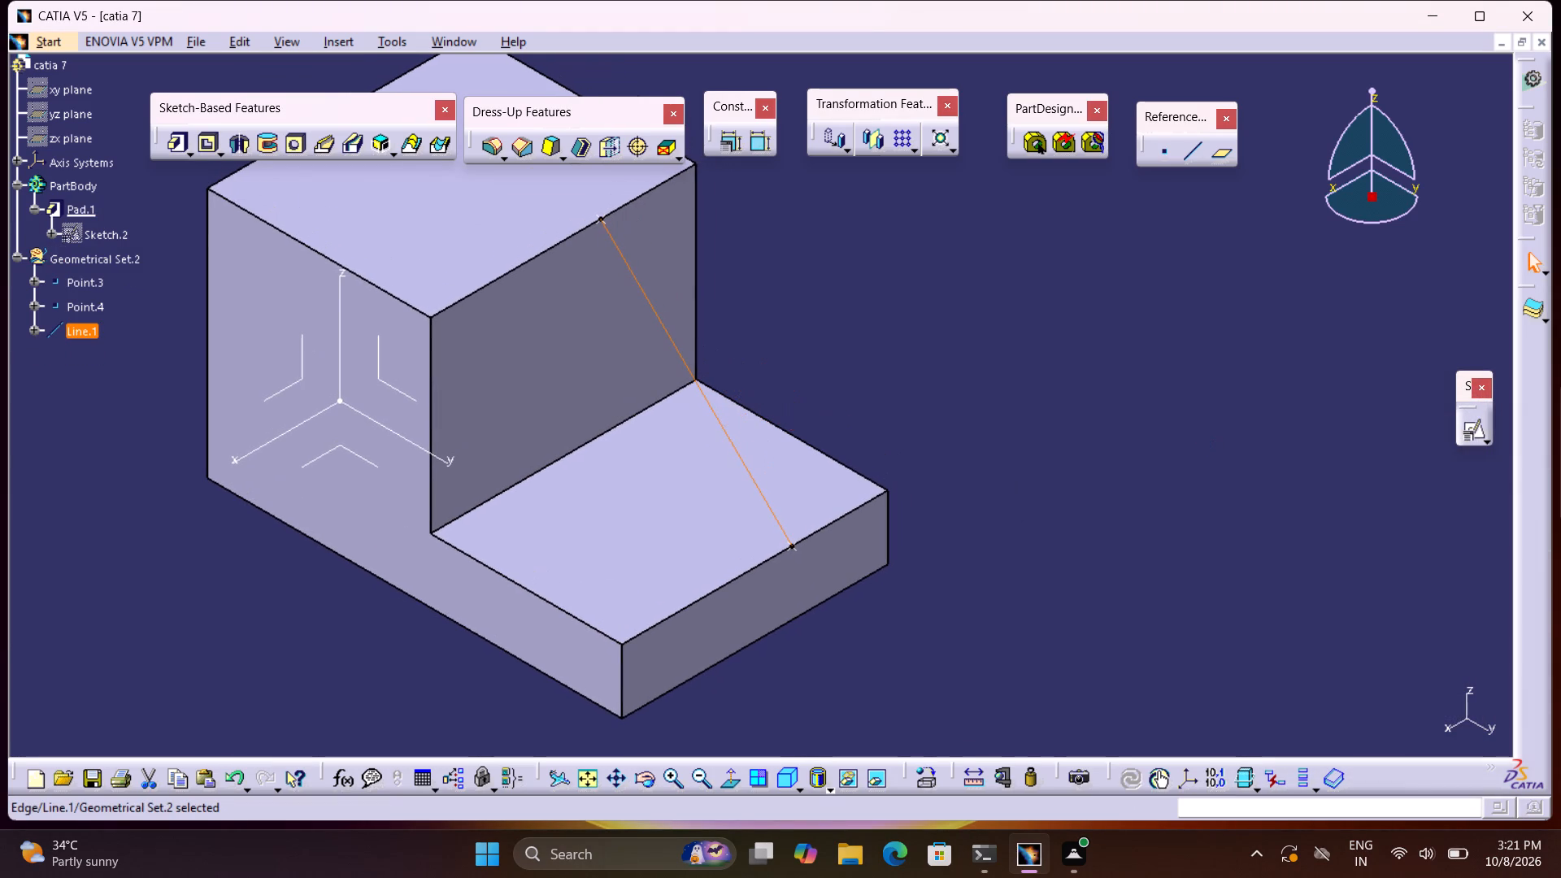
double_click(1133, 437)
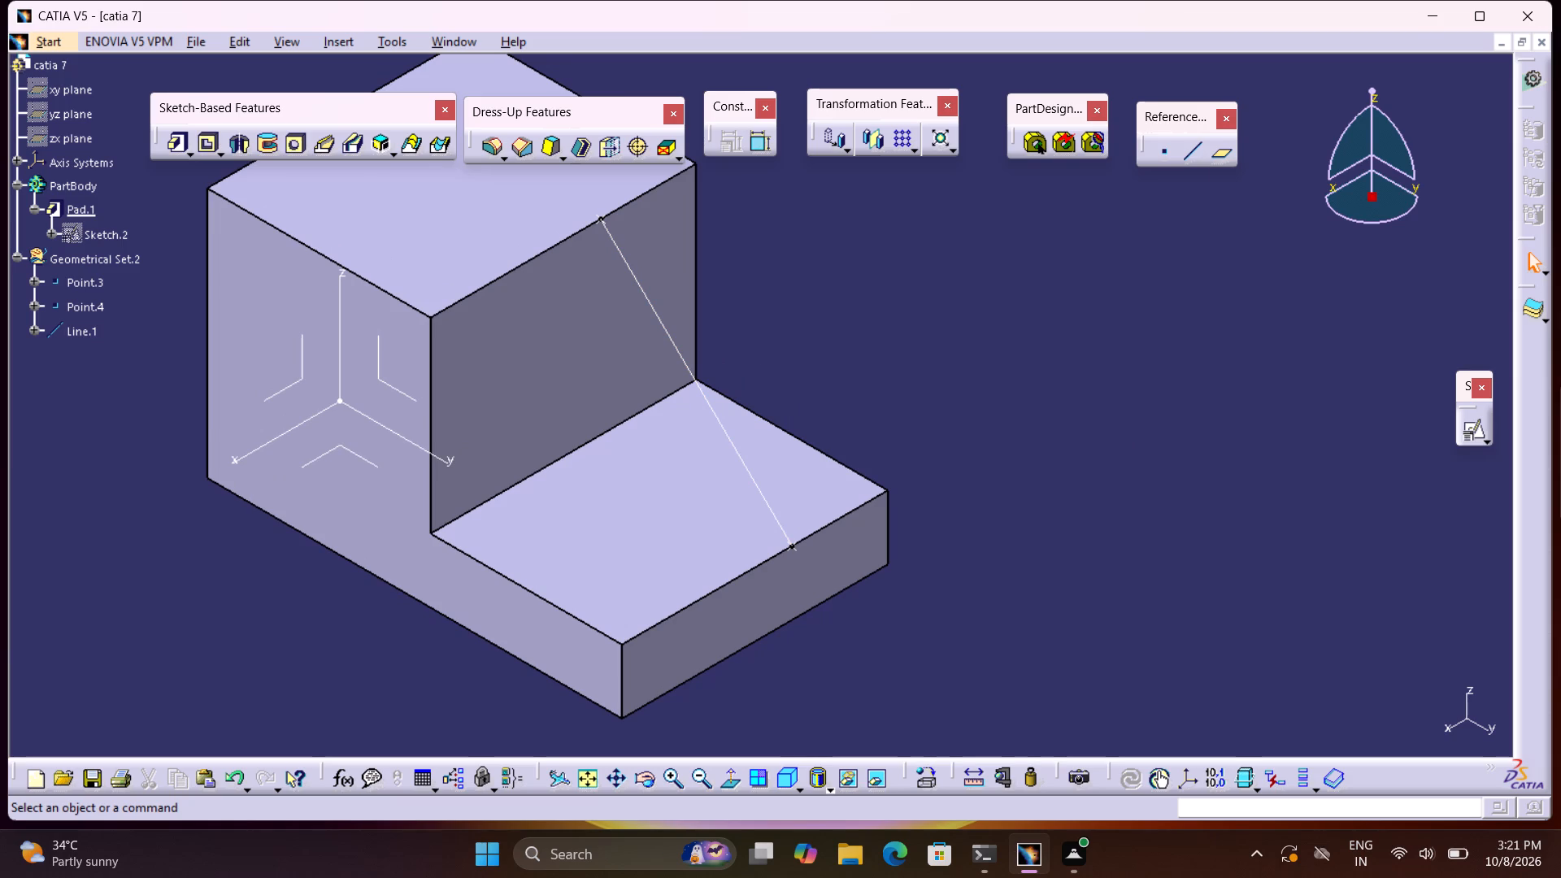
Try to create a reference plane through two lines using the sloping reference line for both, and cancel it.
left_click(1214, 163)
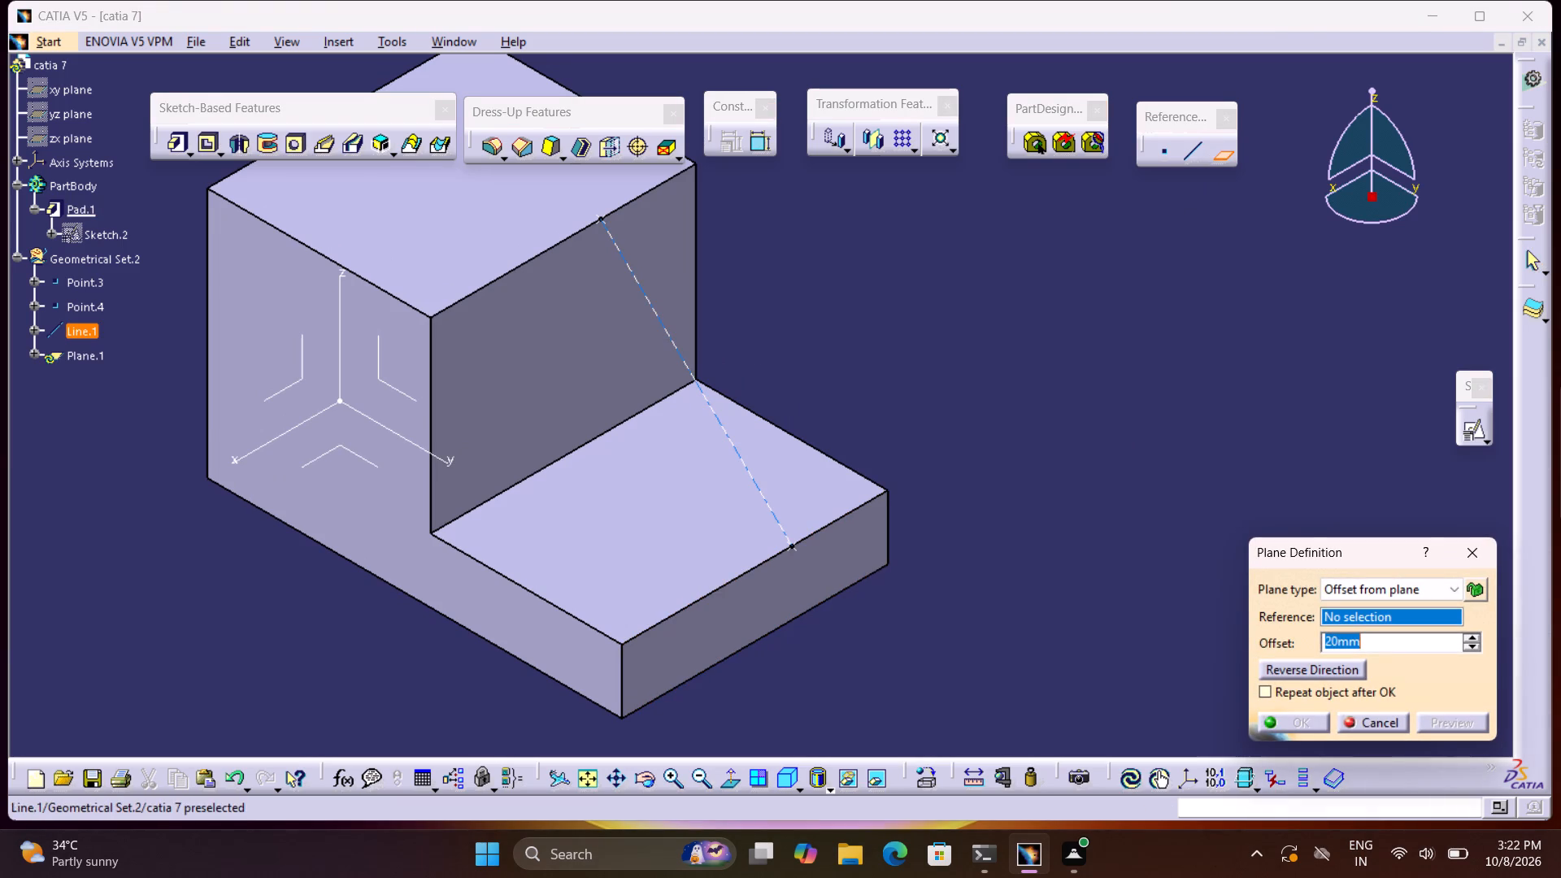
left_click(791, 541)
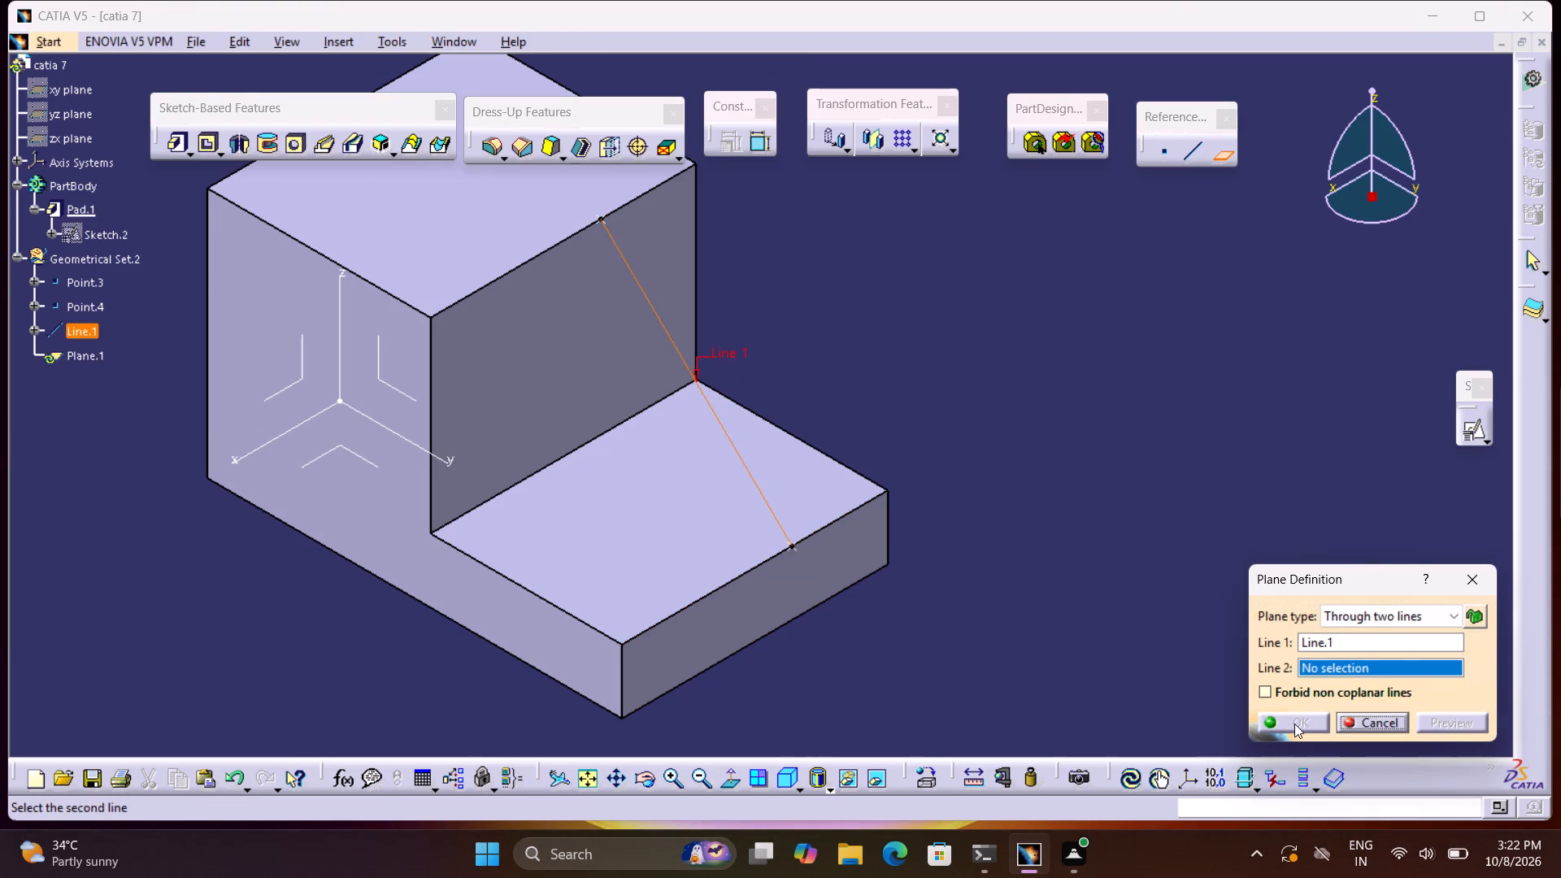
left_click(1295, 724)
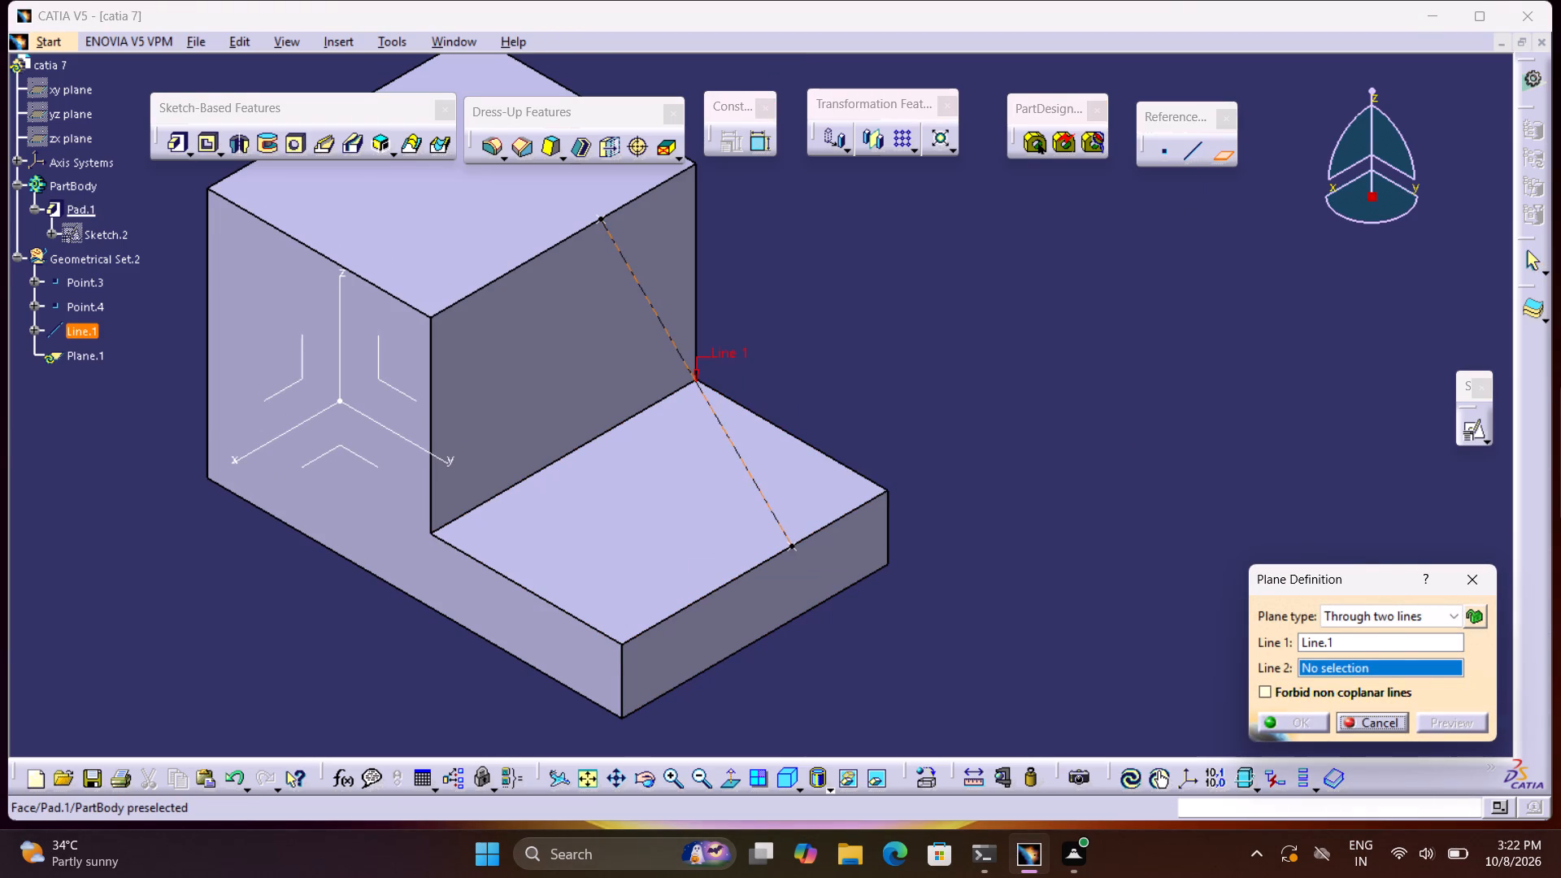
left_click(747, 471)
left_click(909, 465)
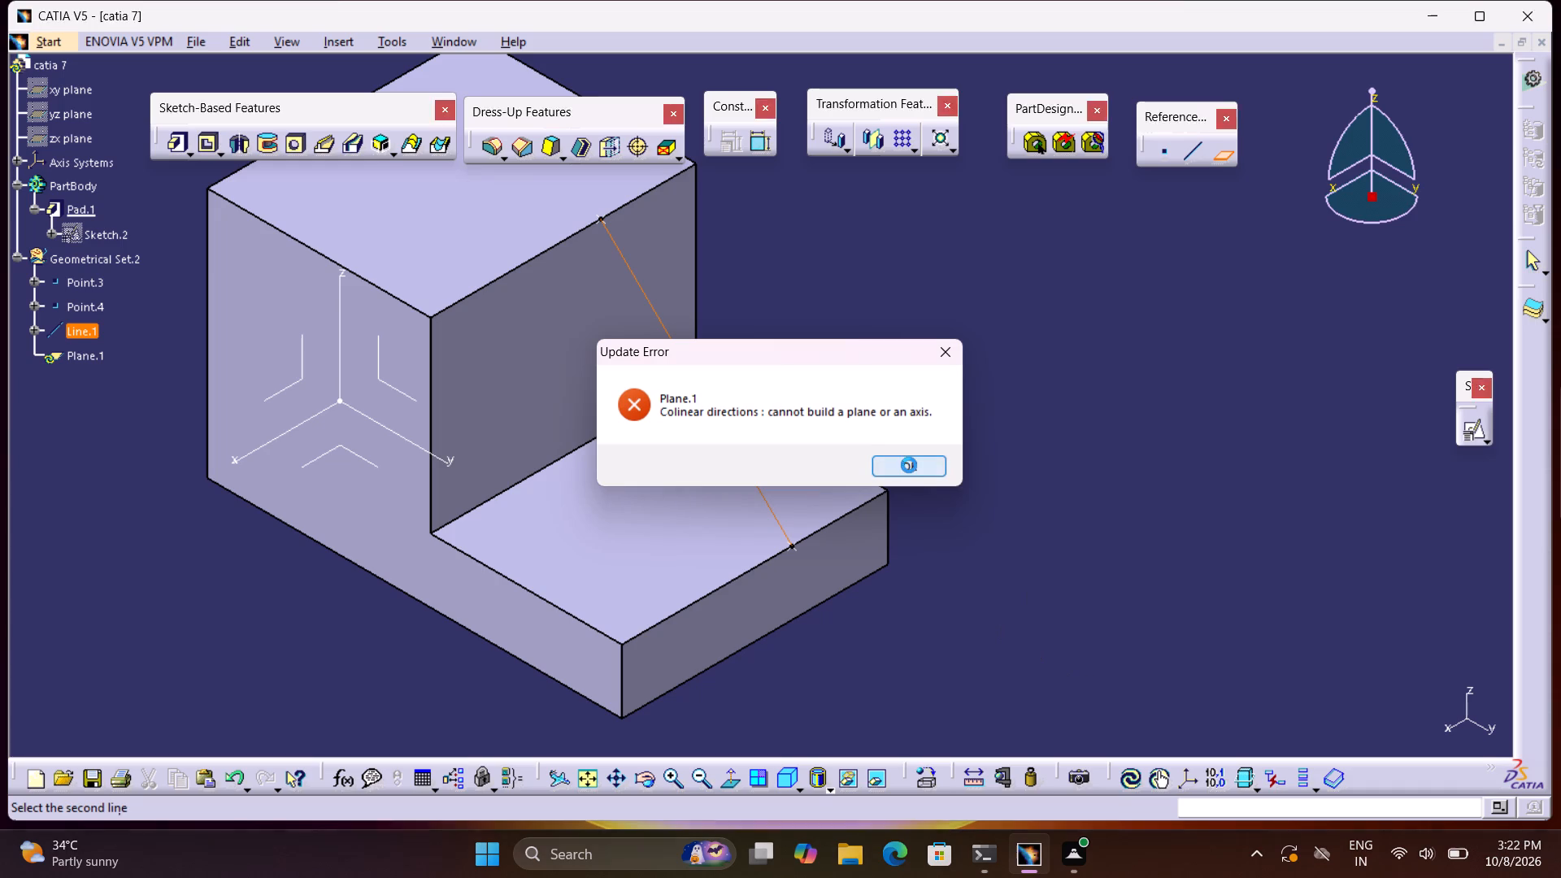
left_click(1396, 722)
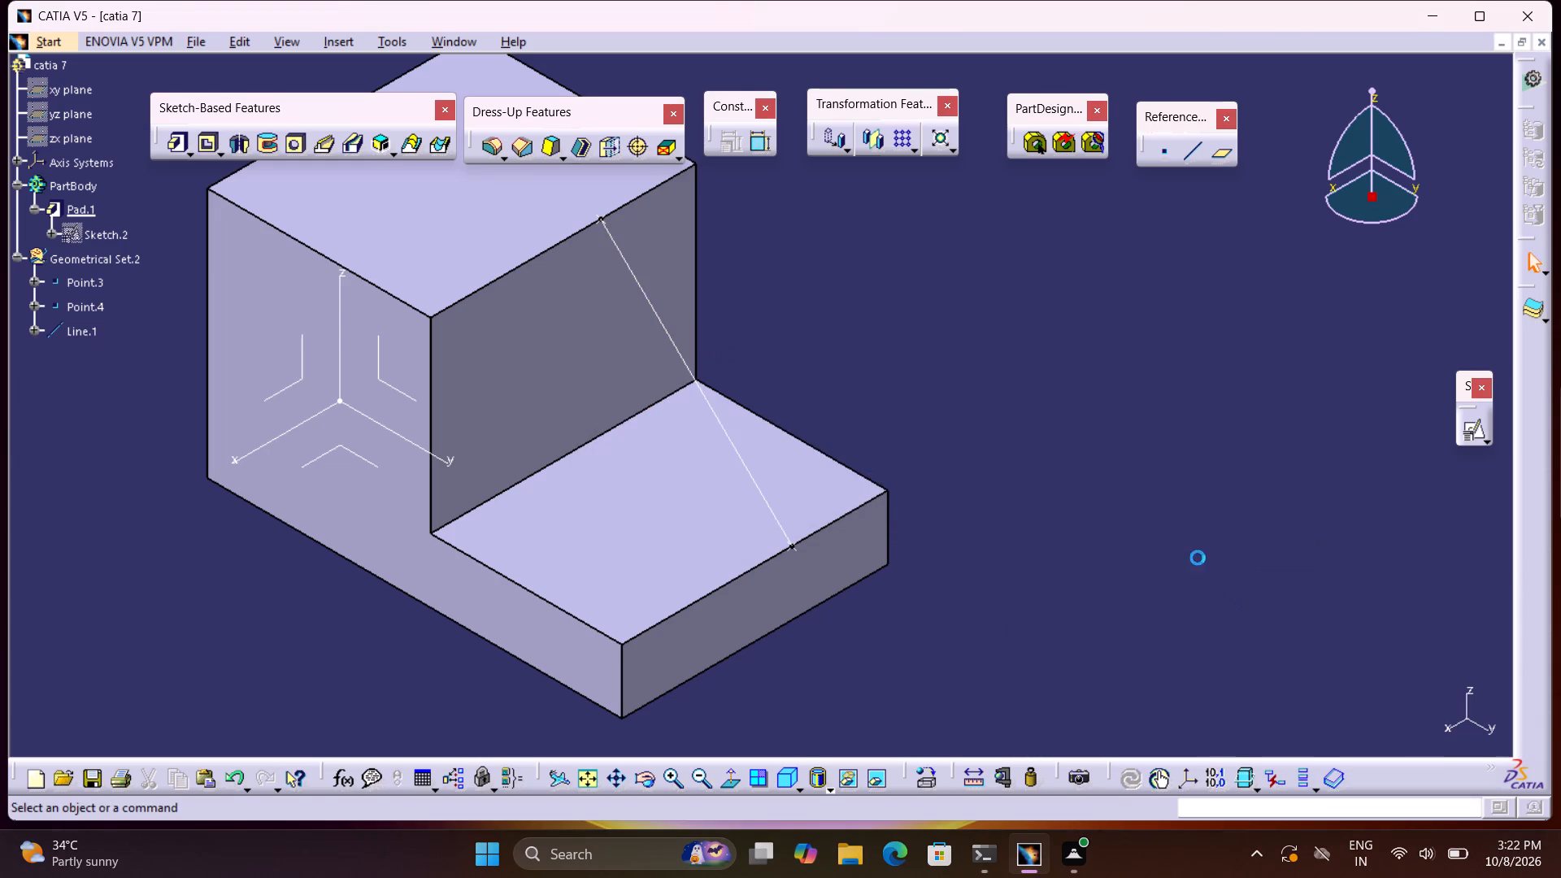
Start a positioned sketch on the opposite L-shaped side face of the pad, with implicit origin and orientation.
middle_click_drag(1179, 487, 1146, 520)
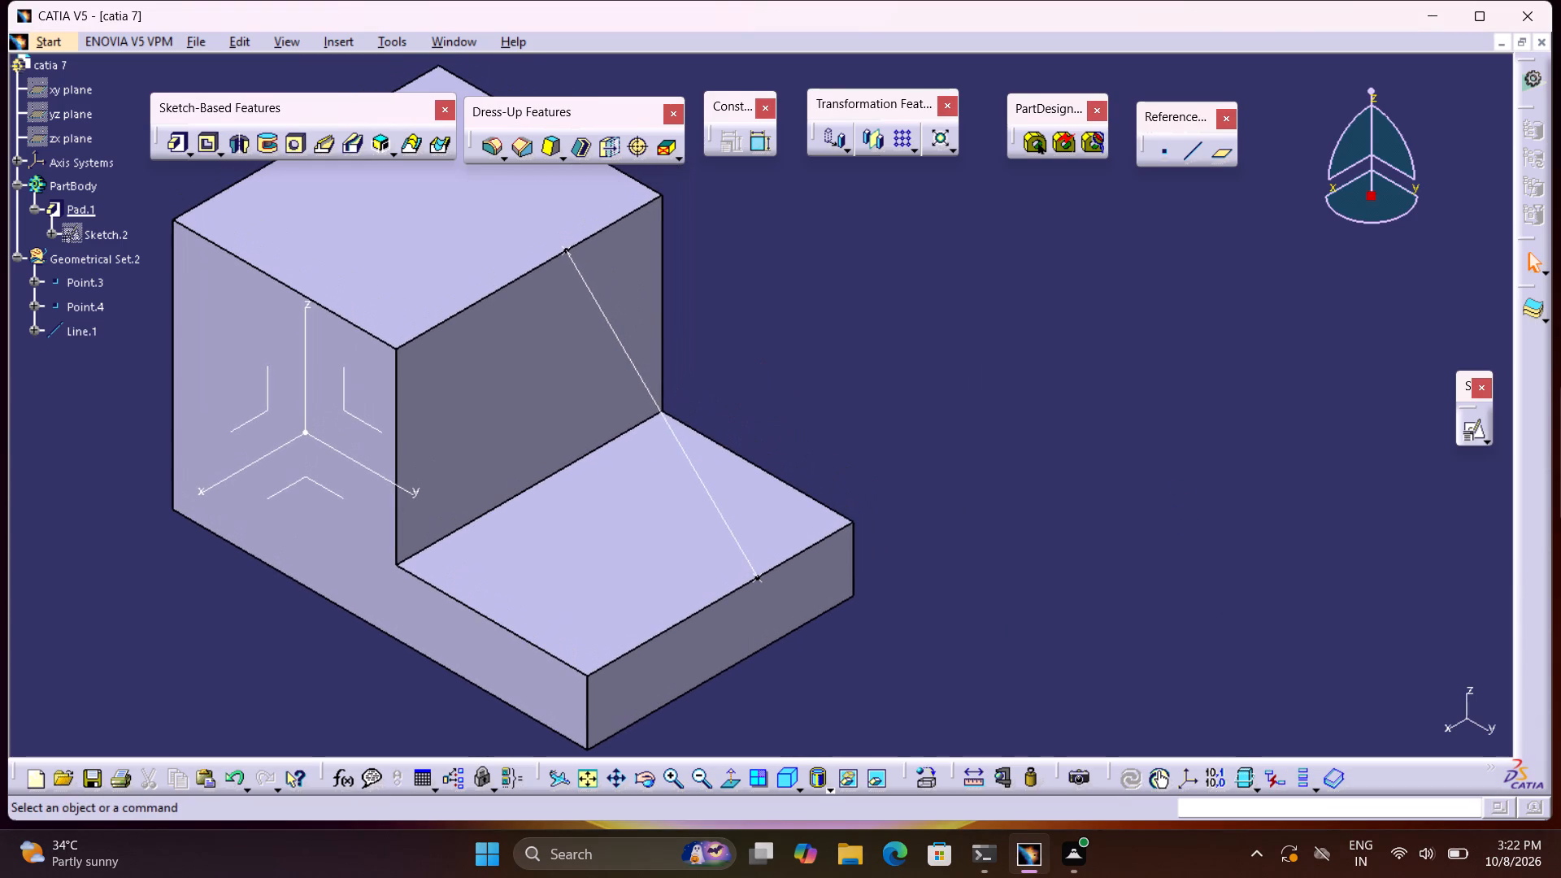
left_click(1475, 432)
middle_click_drag(1126, 434, 986, 434)
right_click_drag(1059, 437, 986, 434)
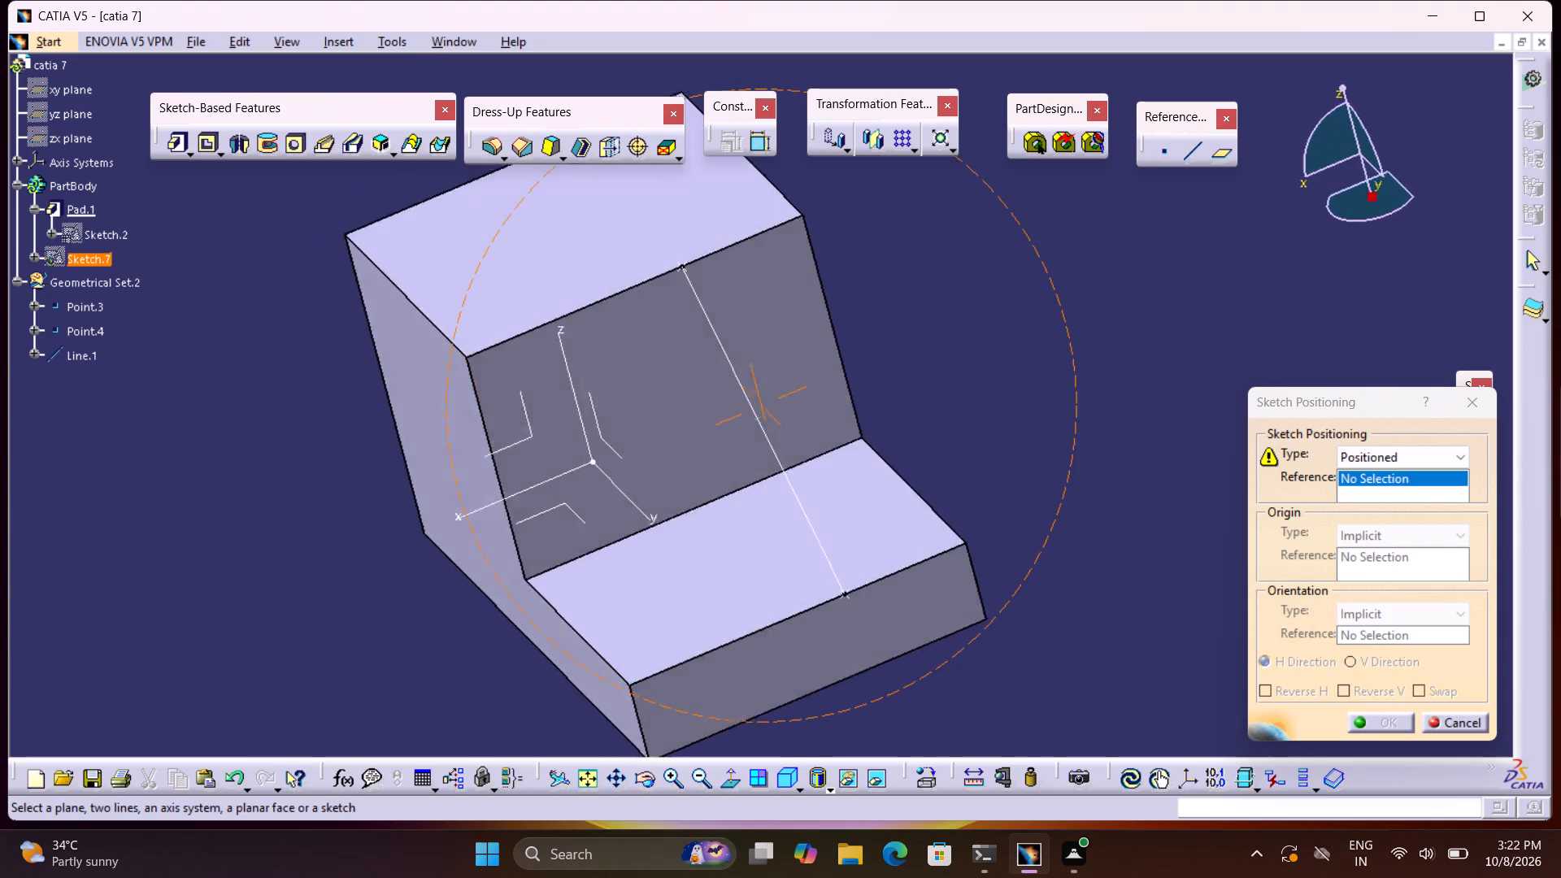
right_click_drag(986, 434, 746, 462)
middle_click_drag(986, 434, 746, 462)
left_click(1272, 256)
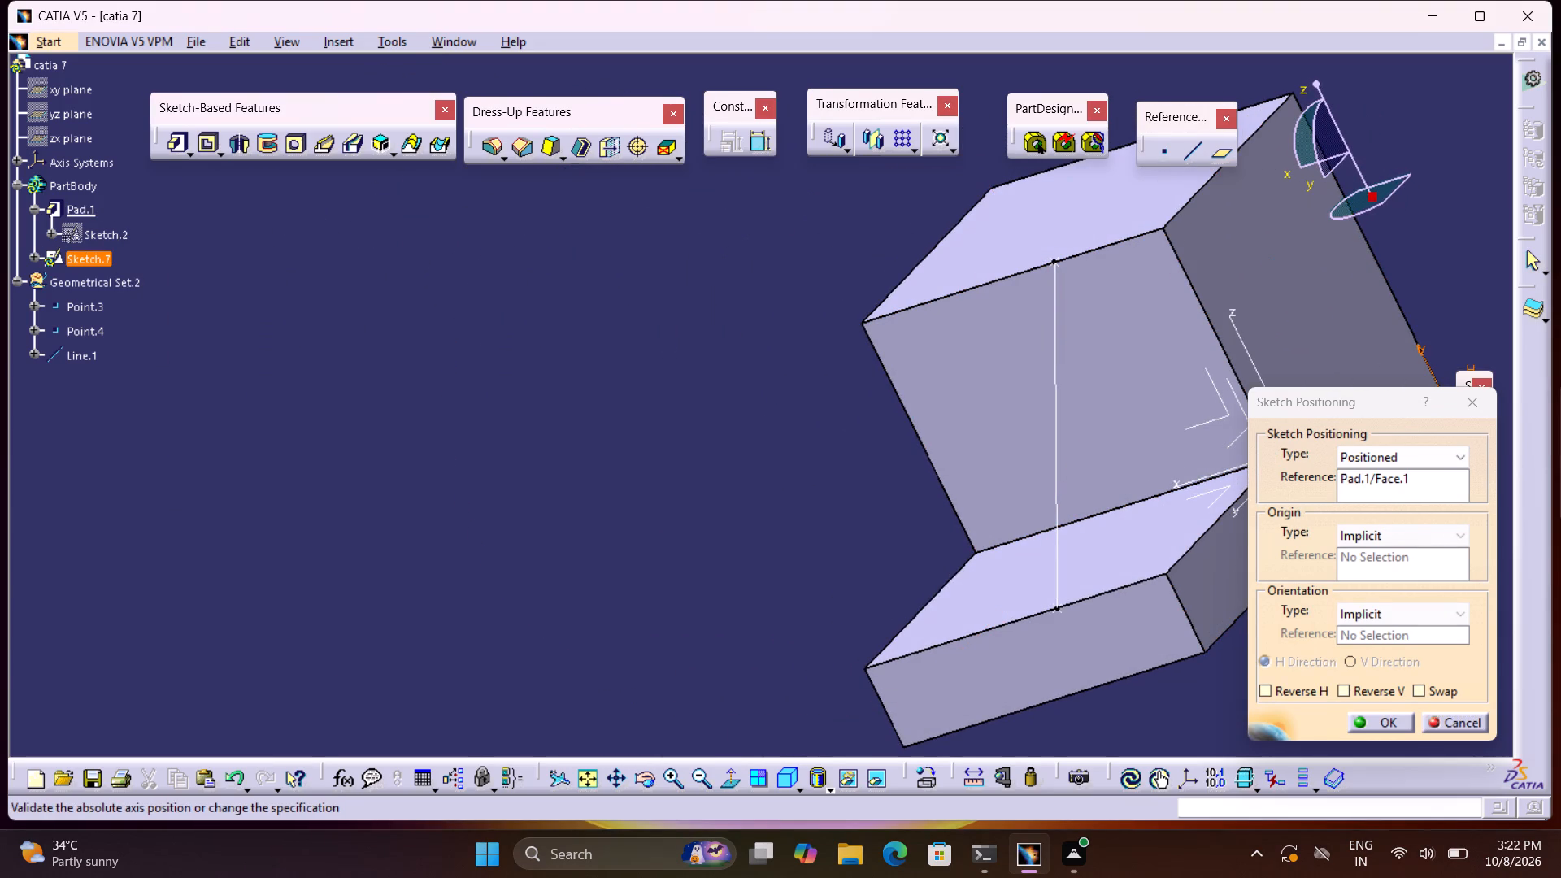
left_click(1389, 735)
left_click(1384, 730)
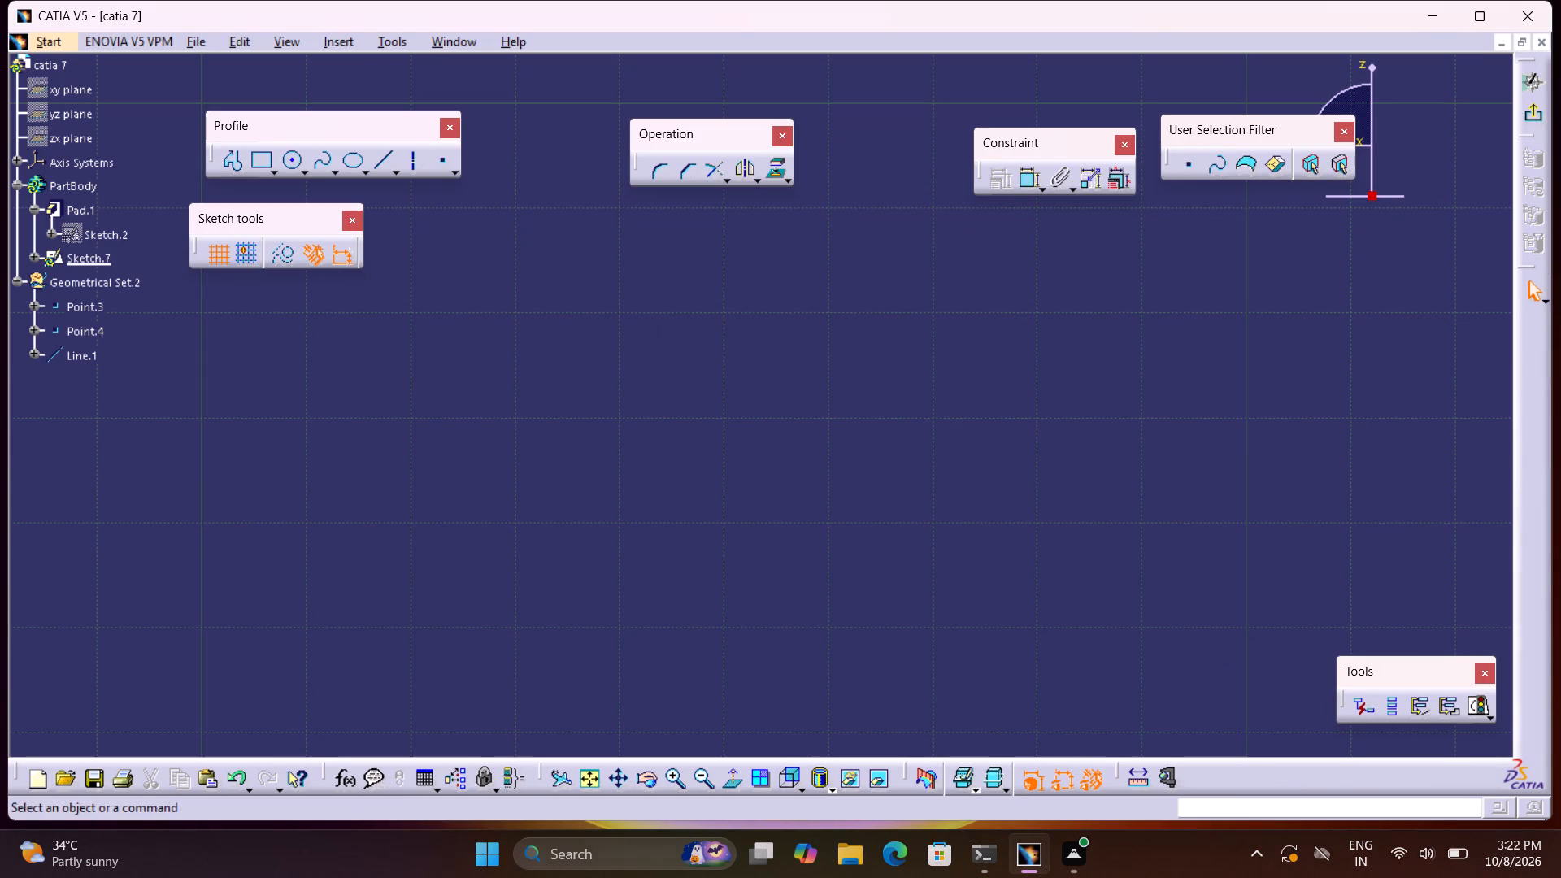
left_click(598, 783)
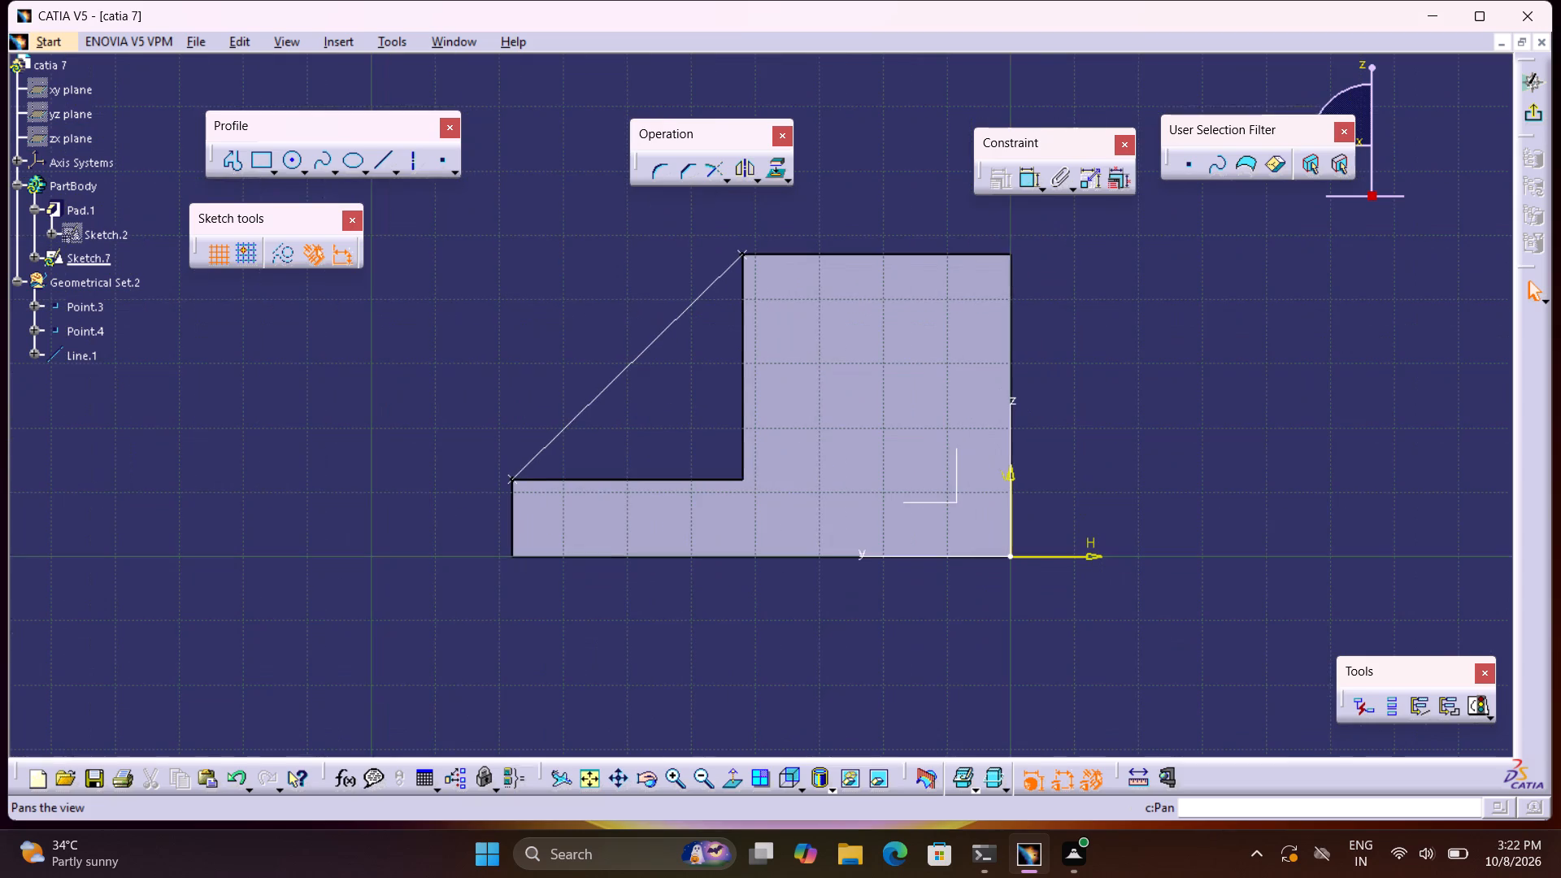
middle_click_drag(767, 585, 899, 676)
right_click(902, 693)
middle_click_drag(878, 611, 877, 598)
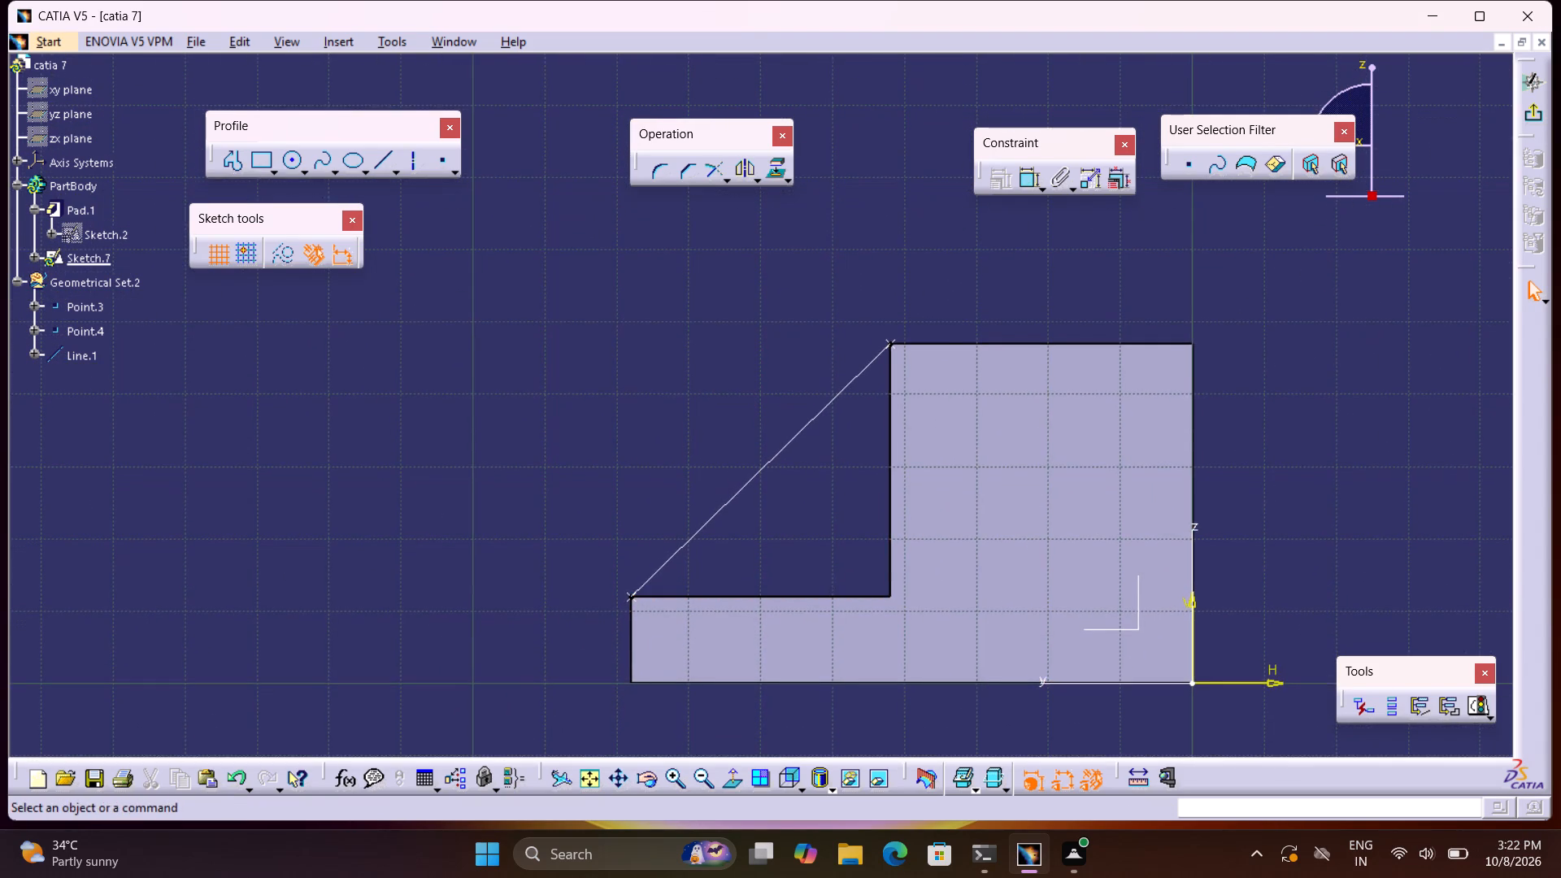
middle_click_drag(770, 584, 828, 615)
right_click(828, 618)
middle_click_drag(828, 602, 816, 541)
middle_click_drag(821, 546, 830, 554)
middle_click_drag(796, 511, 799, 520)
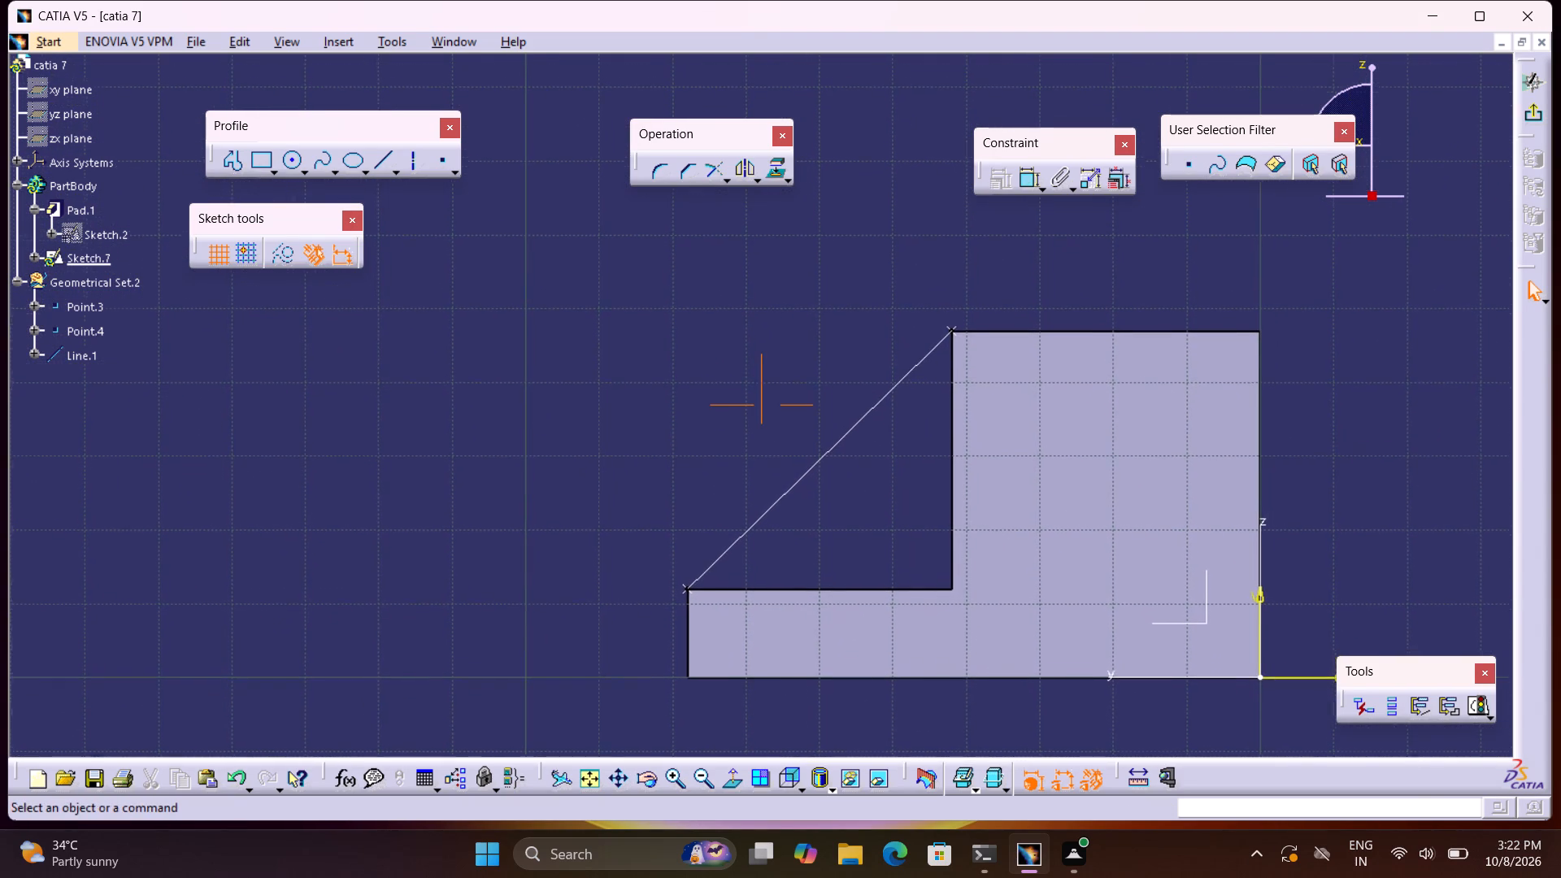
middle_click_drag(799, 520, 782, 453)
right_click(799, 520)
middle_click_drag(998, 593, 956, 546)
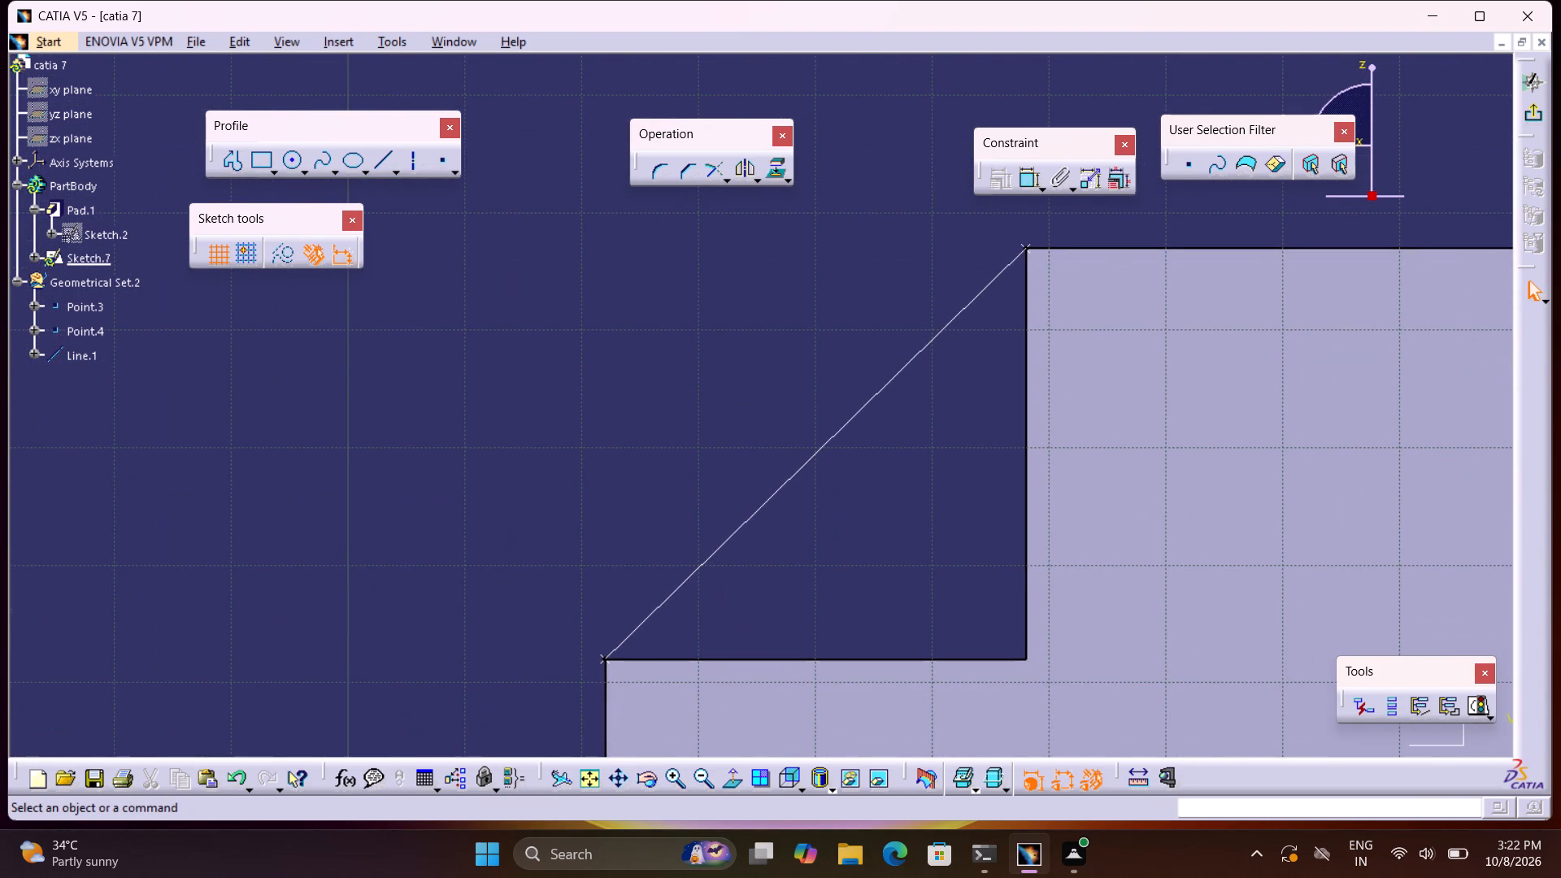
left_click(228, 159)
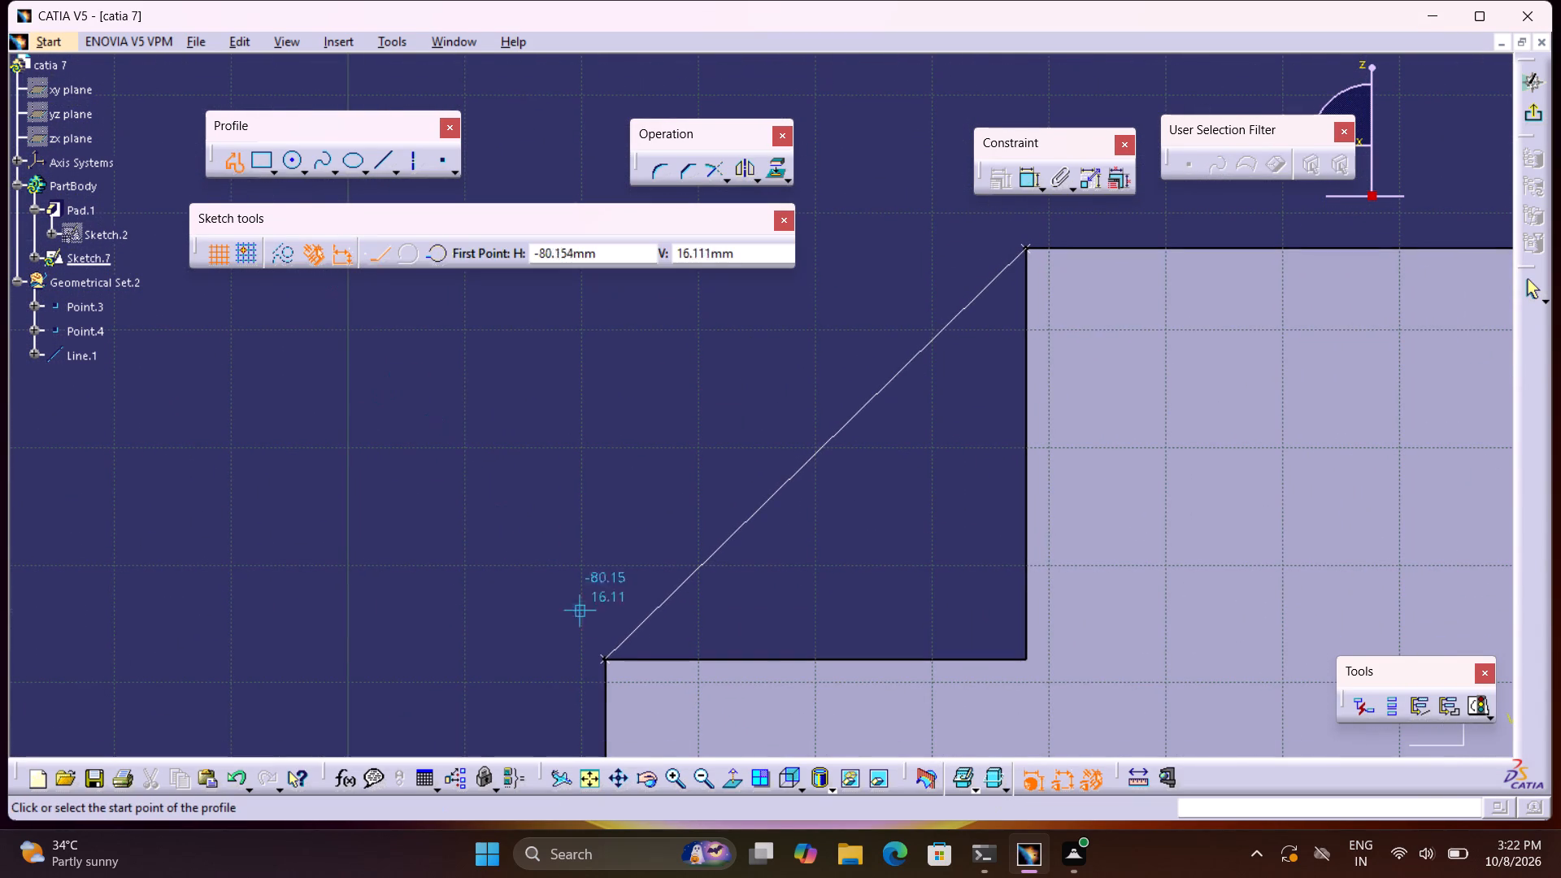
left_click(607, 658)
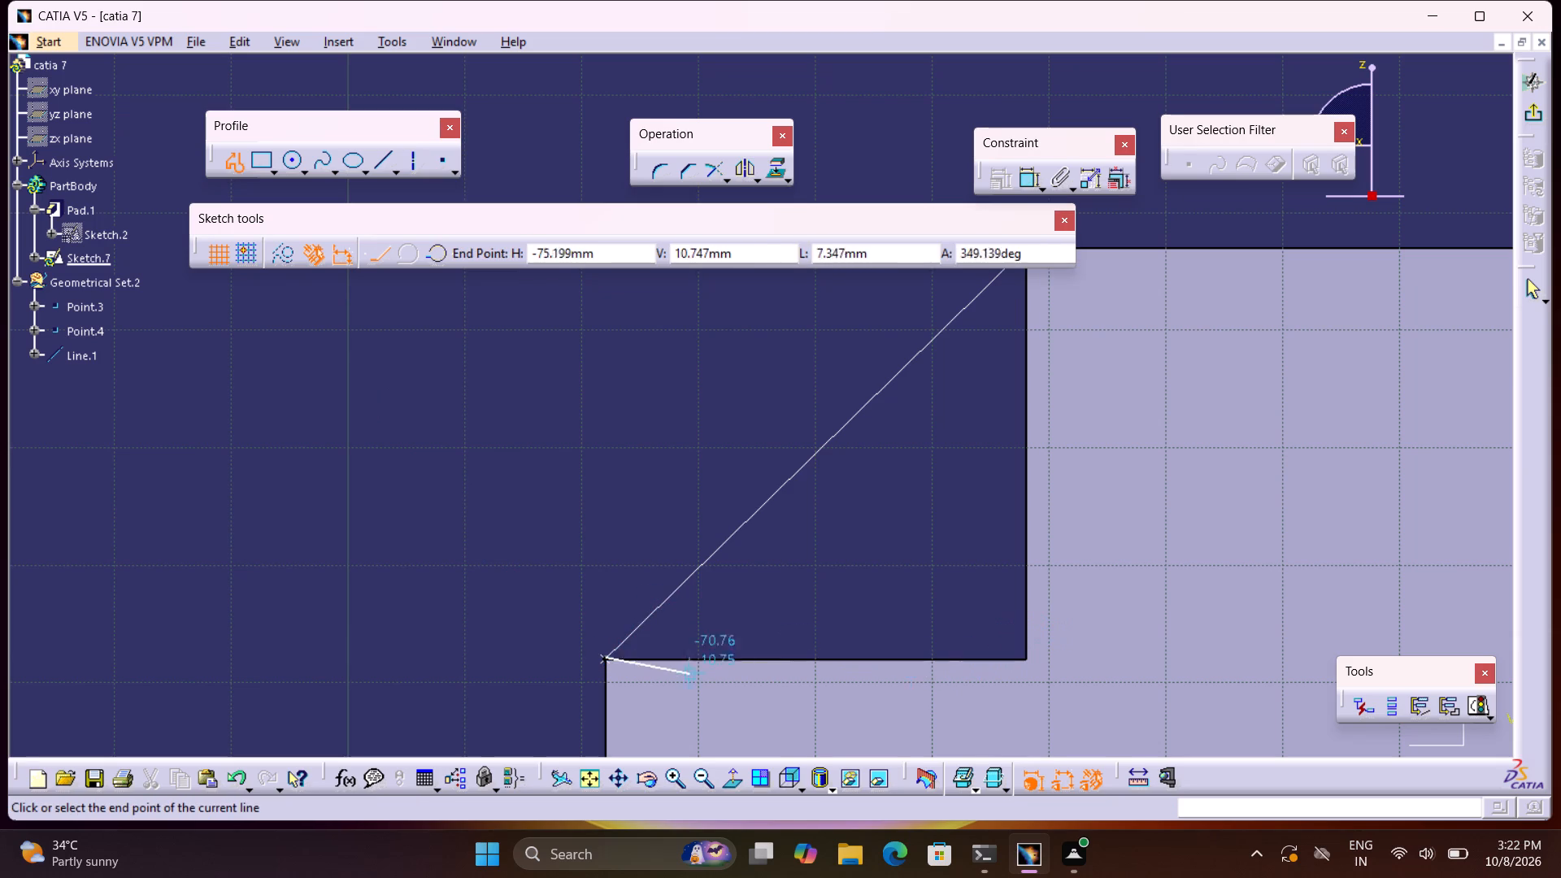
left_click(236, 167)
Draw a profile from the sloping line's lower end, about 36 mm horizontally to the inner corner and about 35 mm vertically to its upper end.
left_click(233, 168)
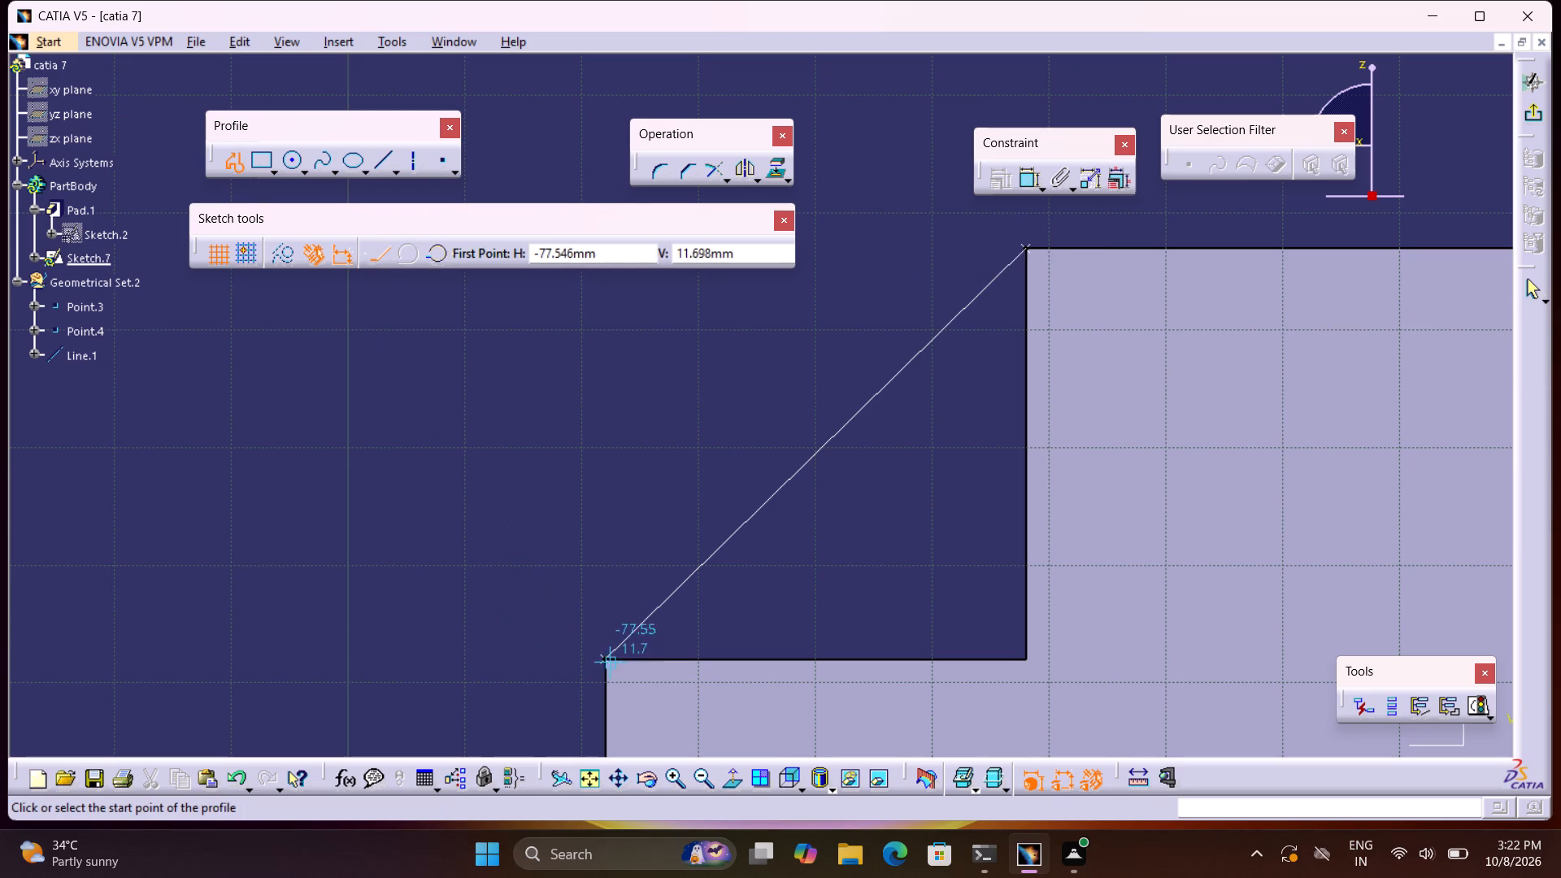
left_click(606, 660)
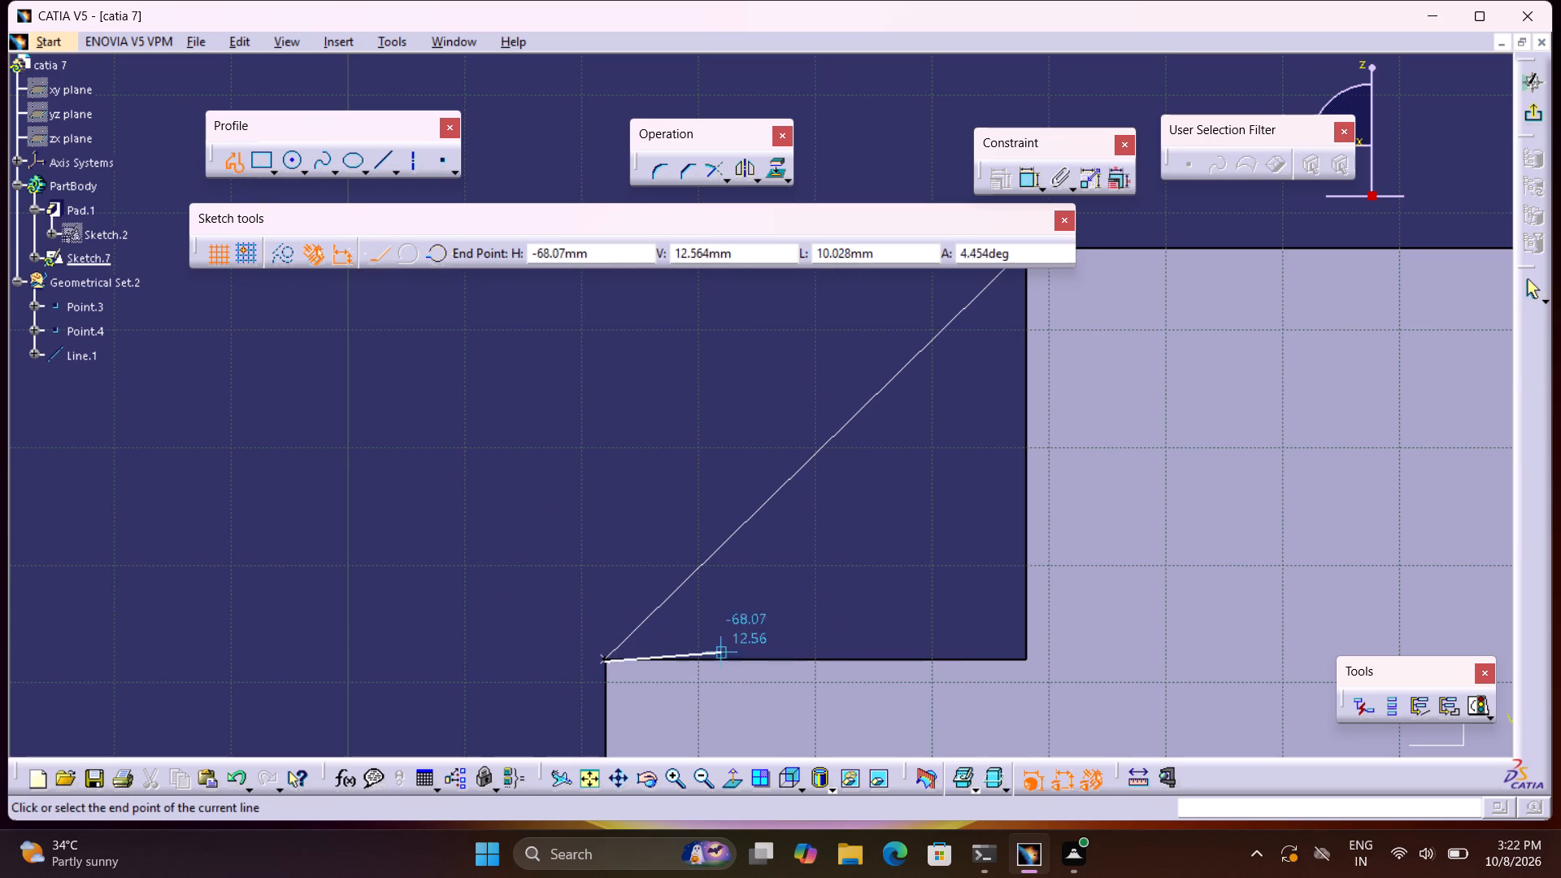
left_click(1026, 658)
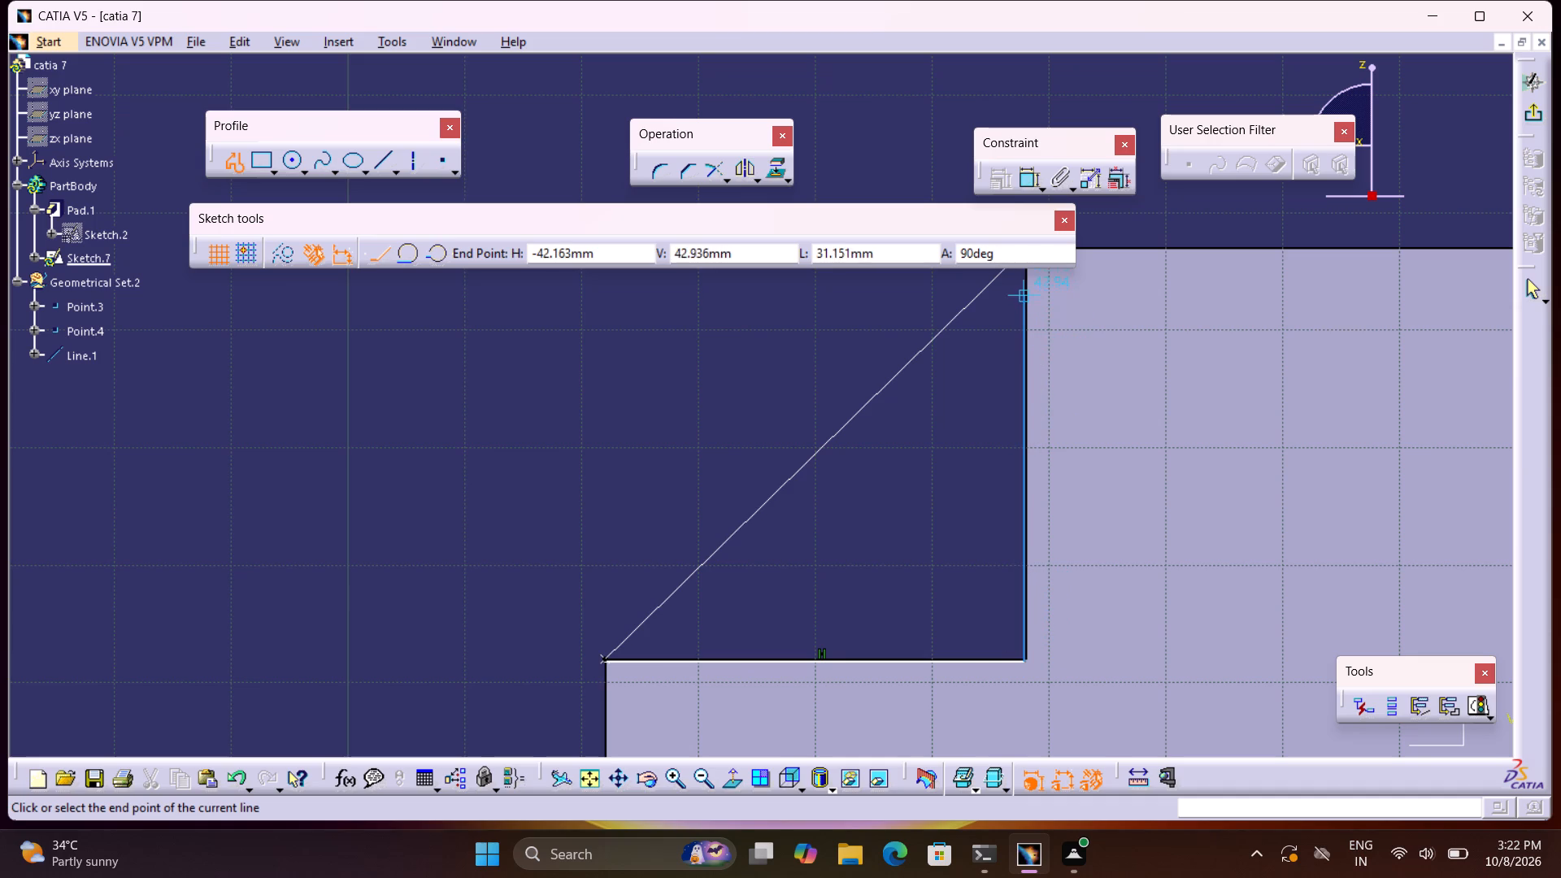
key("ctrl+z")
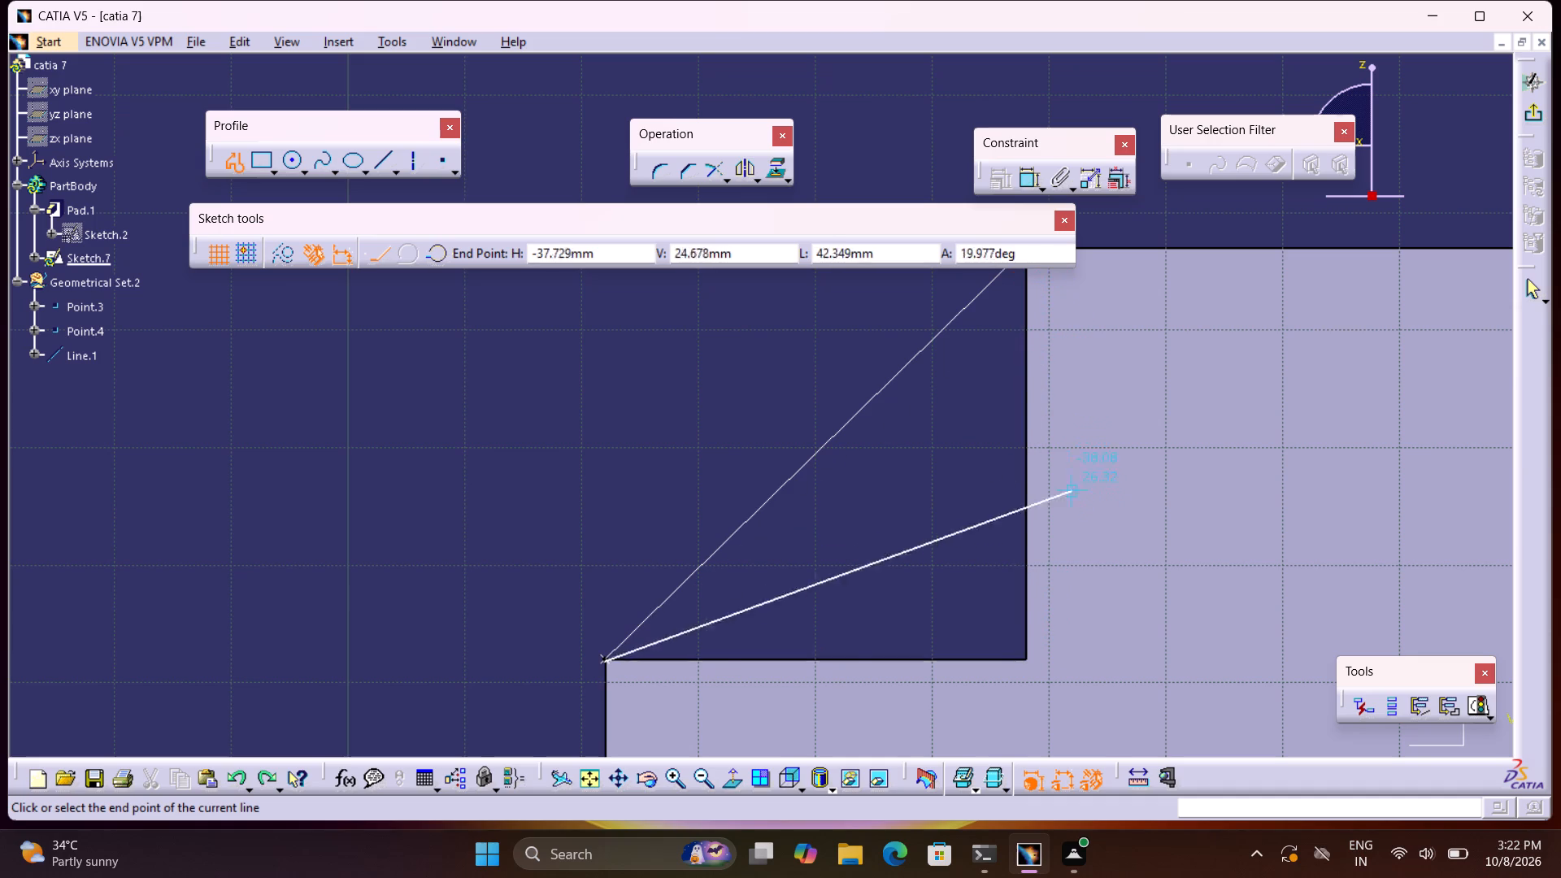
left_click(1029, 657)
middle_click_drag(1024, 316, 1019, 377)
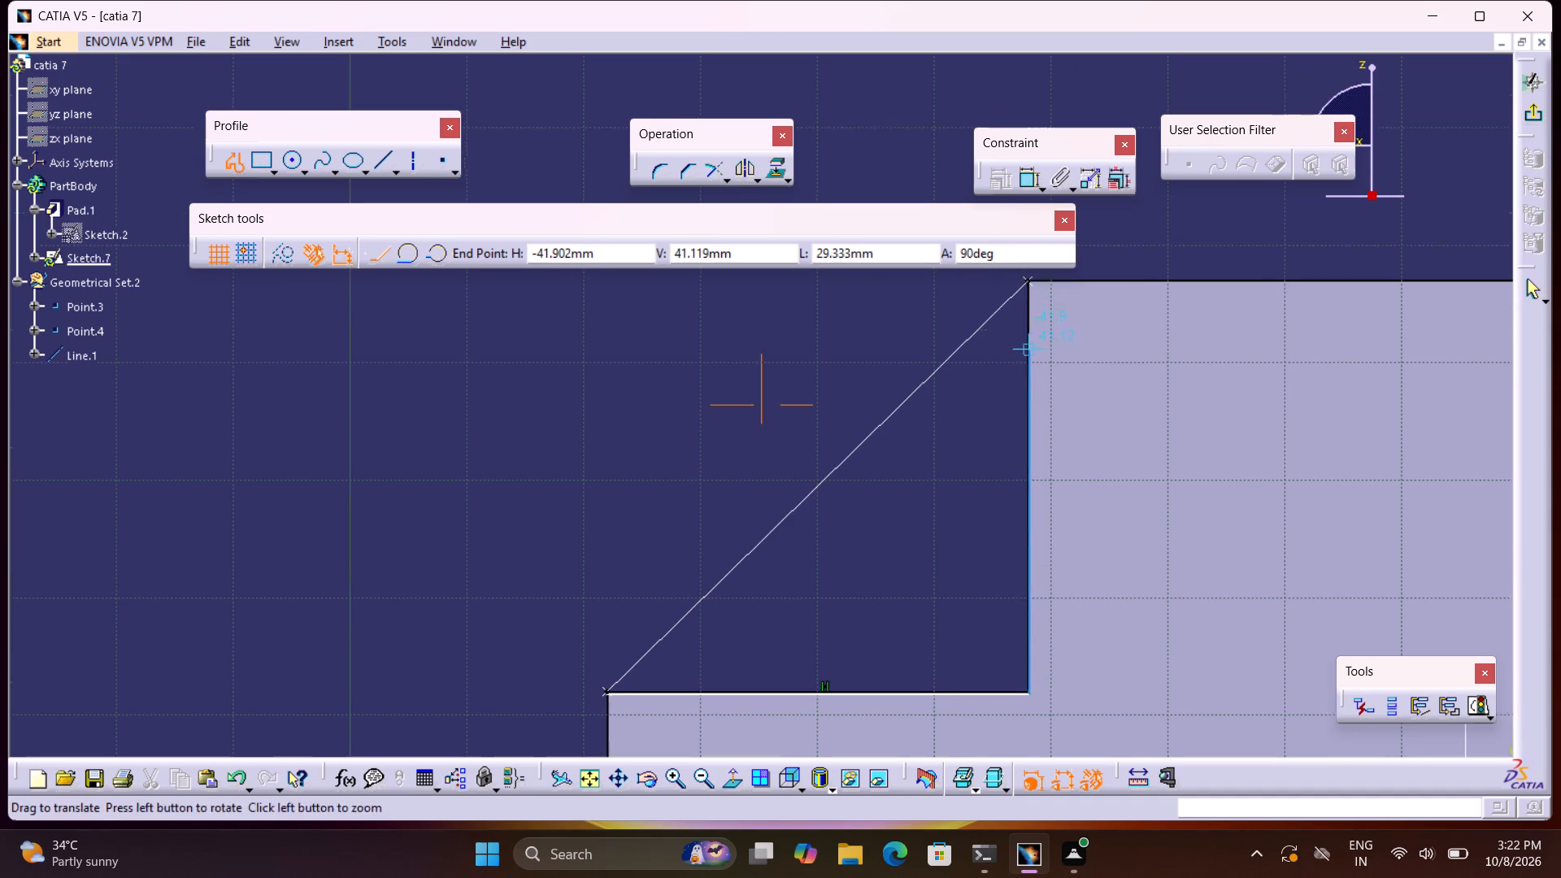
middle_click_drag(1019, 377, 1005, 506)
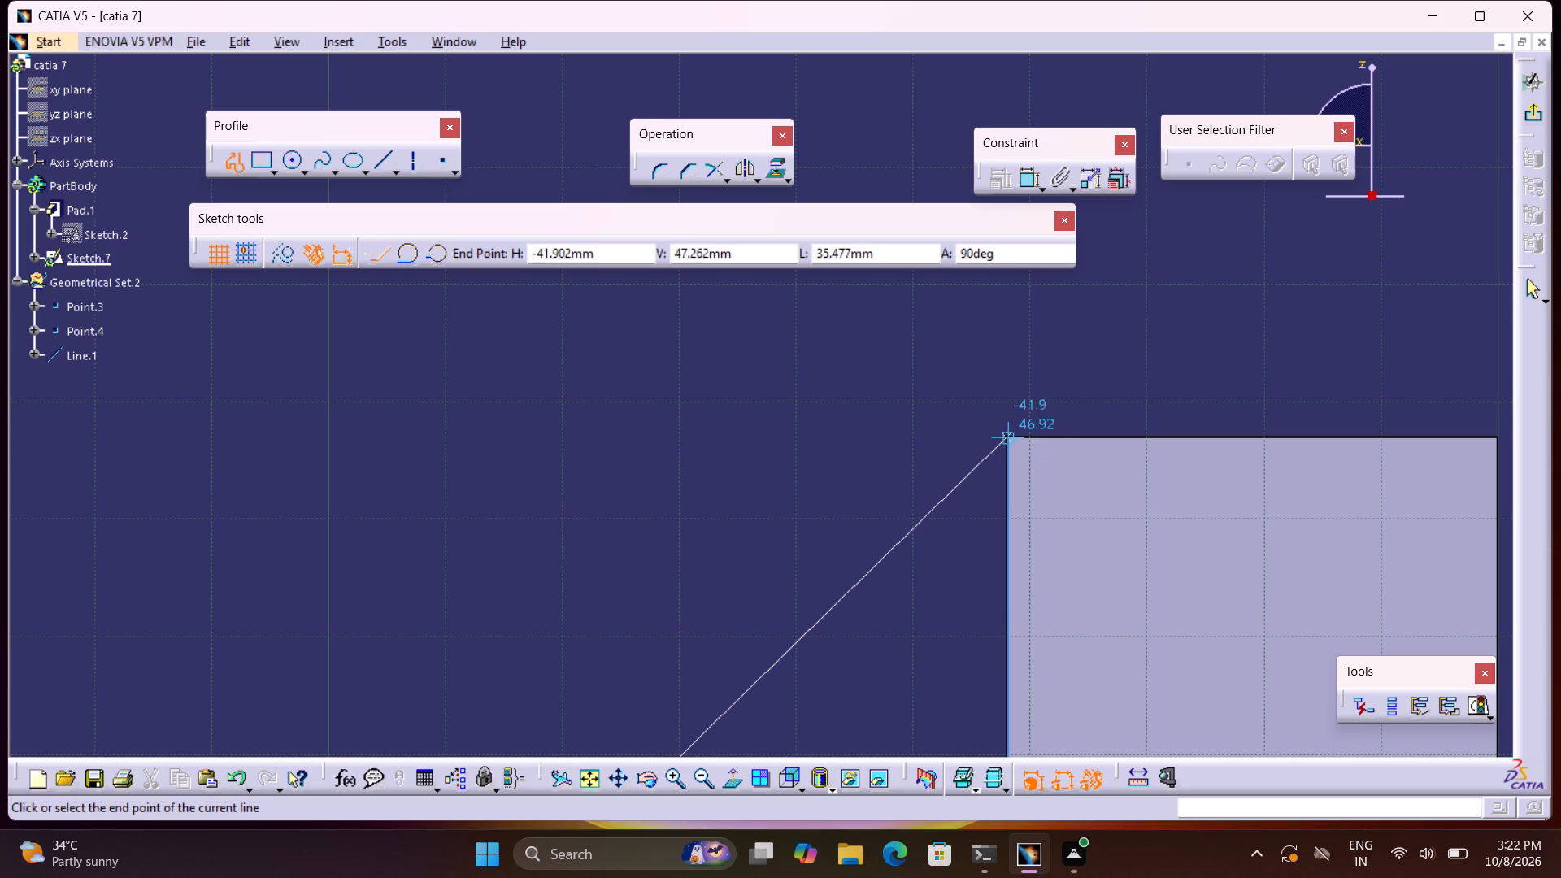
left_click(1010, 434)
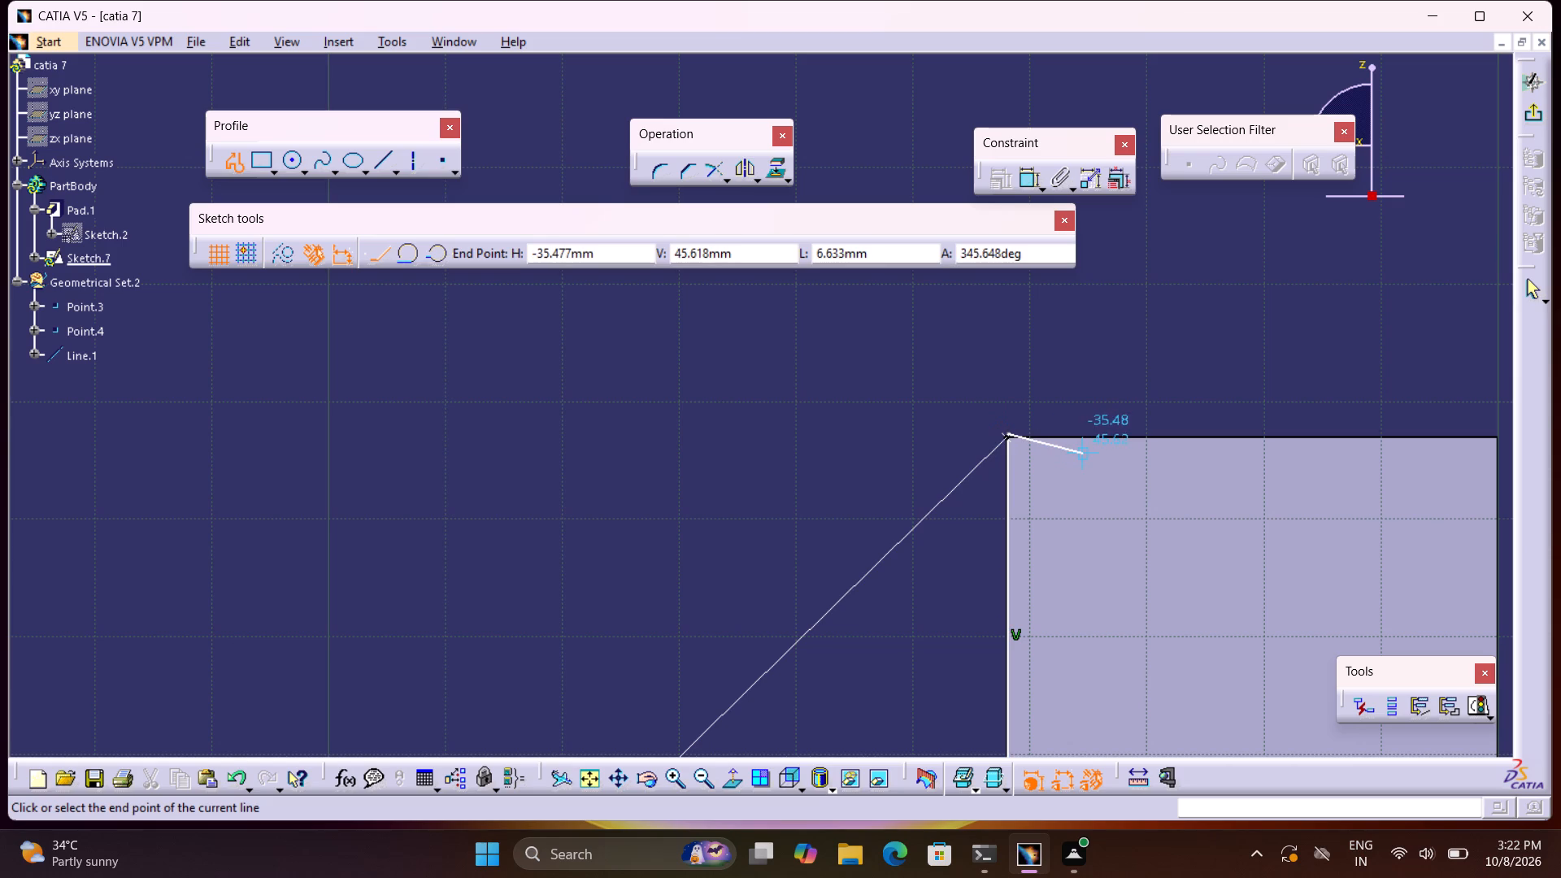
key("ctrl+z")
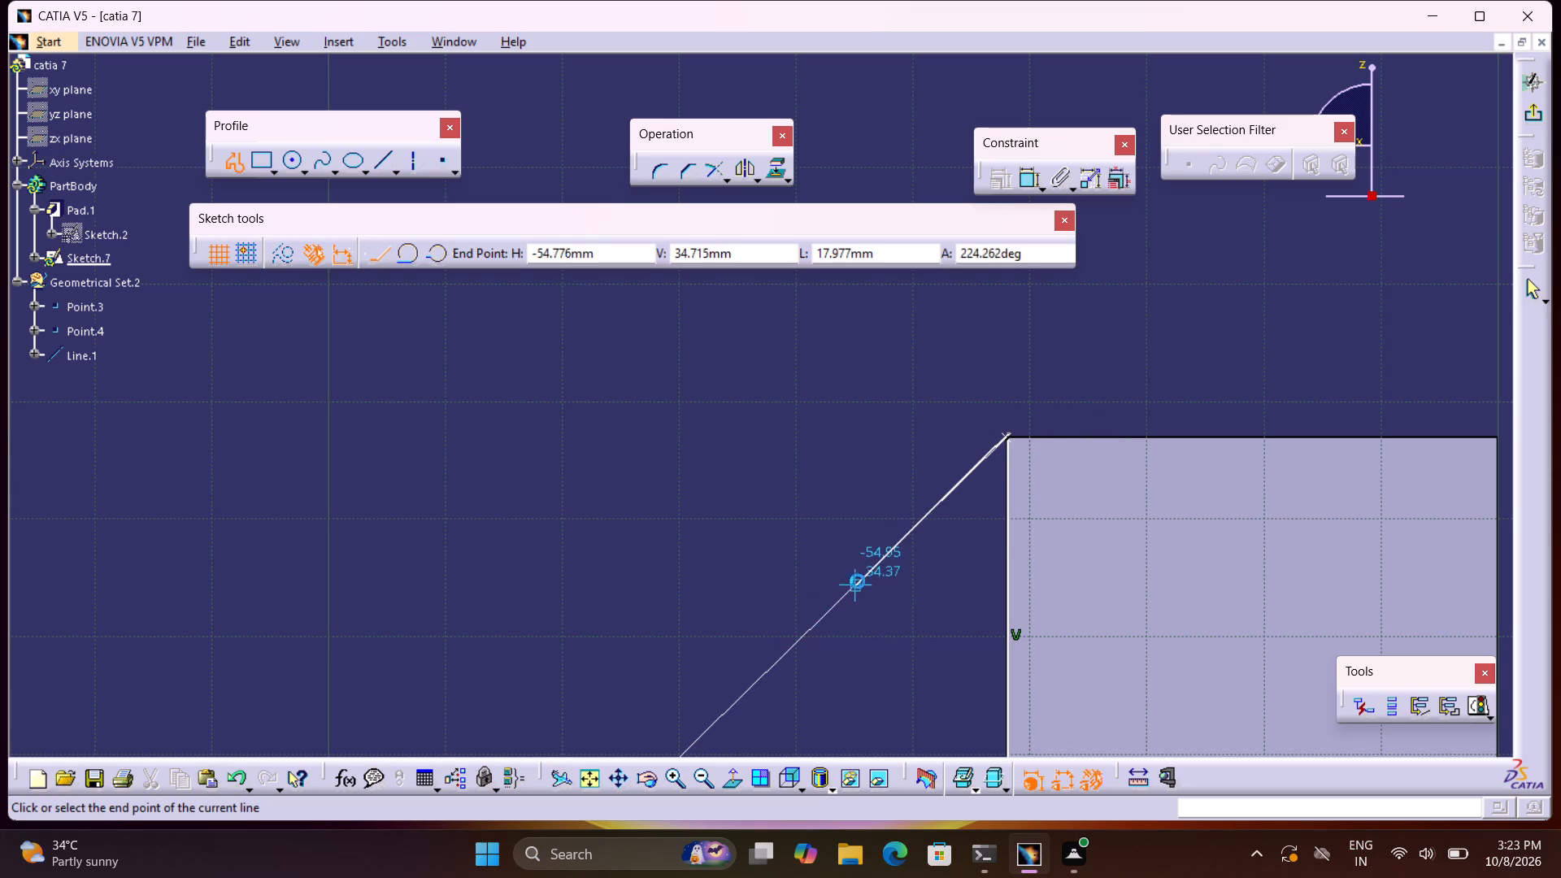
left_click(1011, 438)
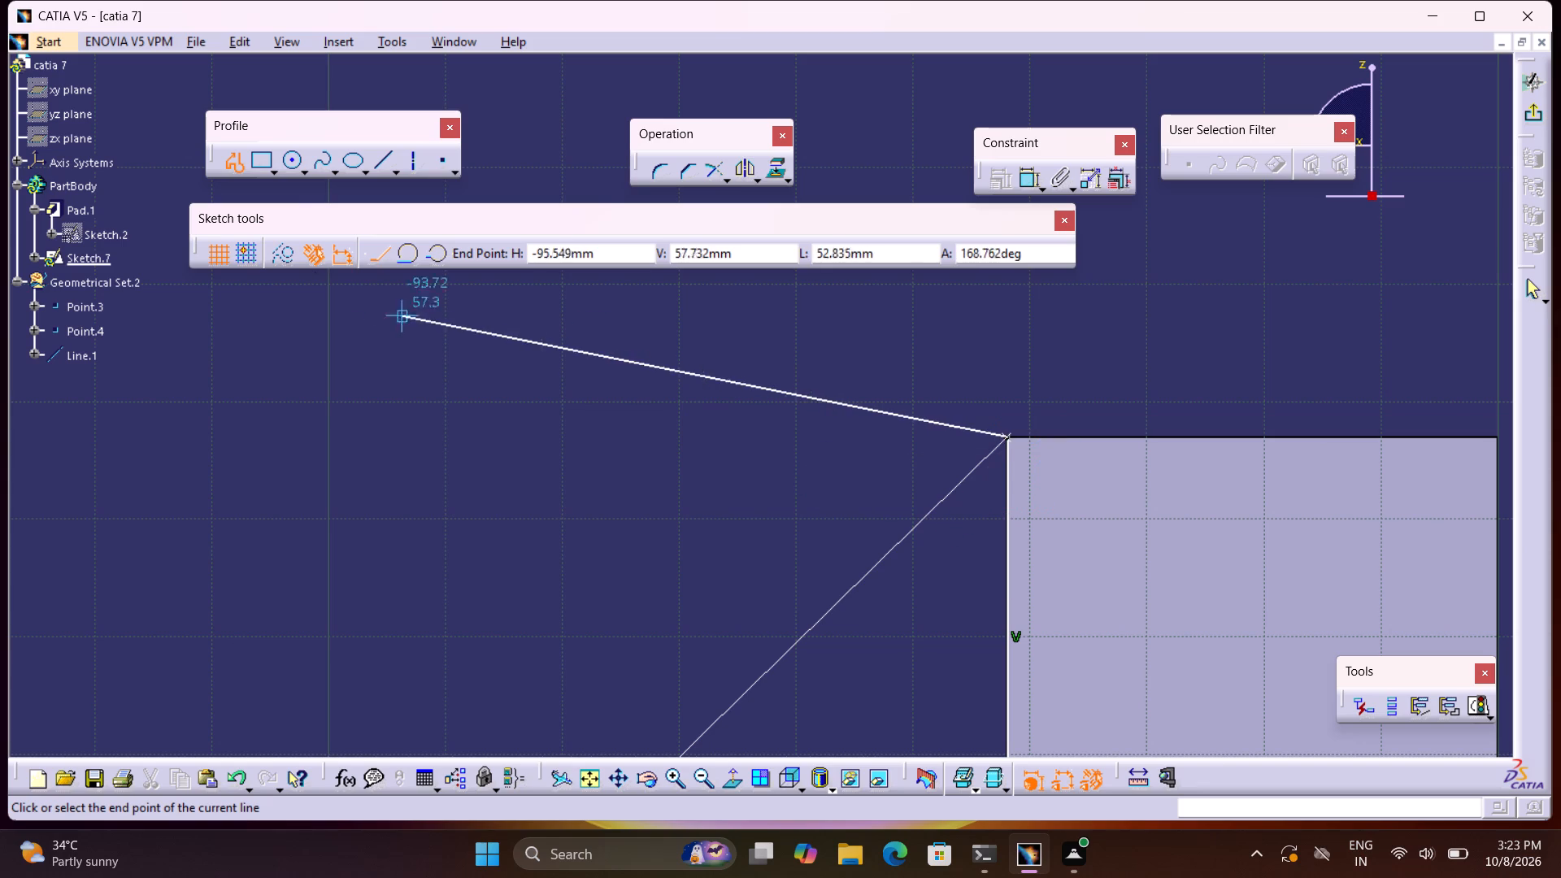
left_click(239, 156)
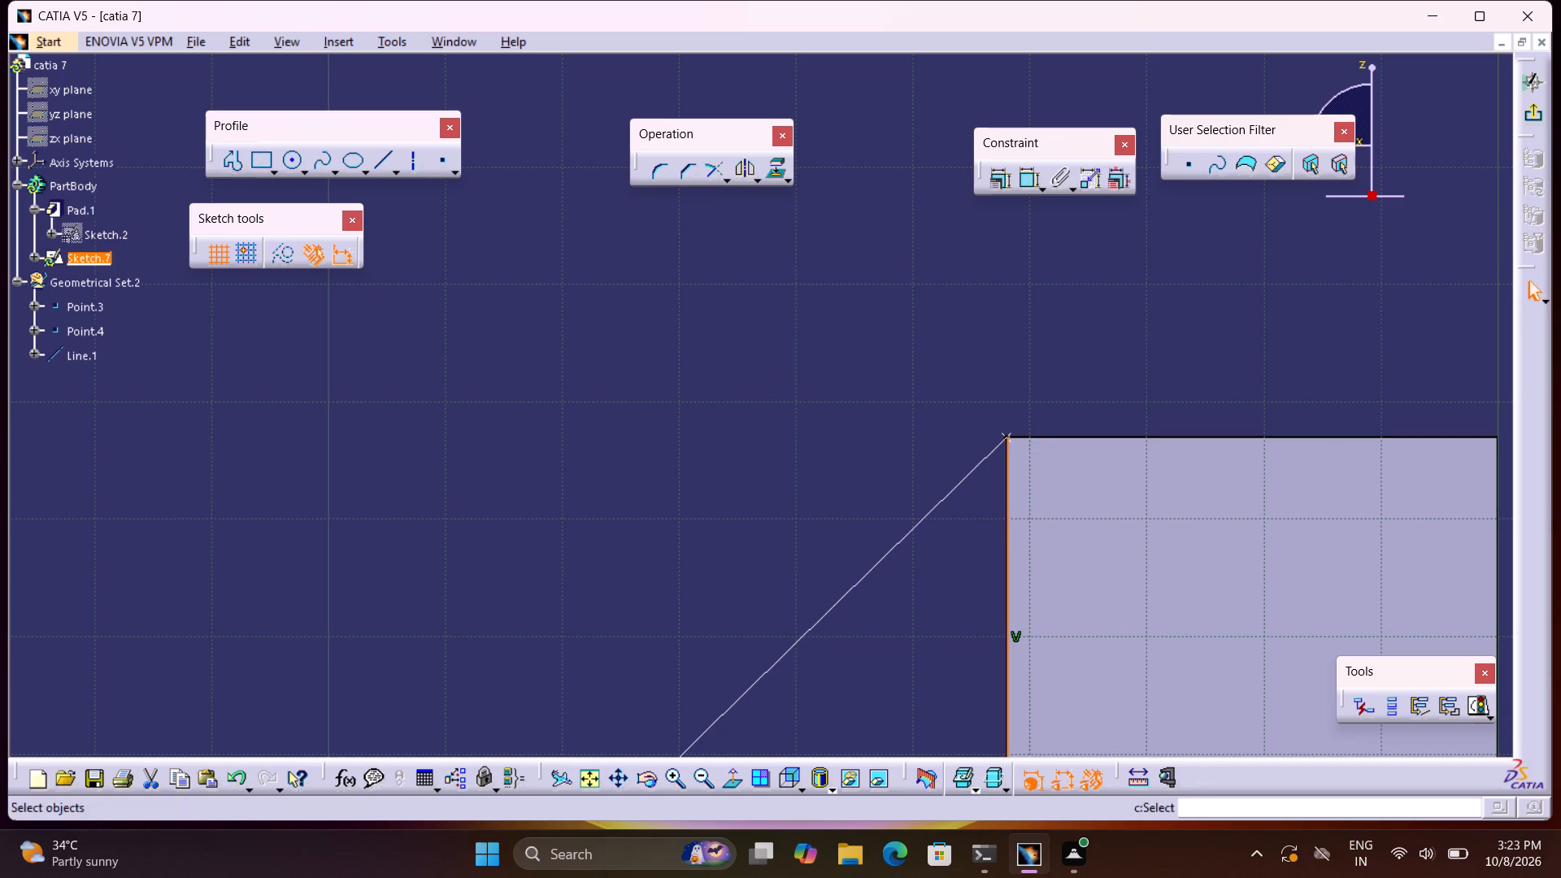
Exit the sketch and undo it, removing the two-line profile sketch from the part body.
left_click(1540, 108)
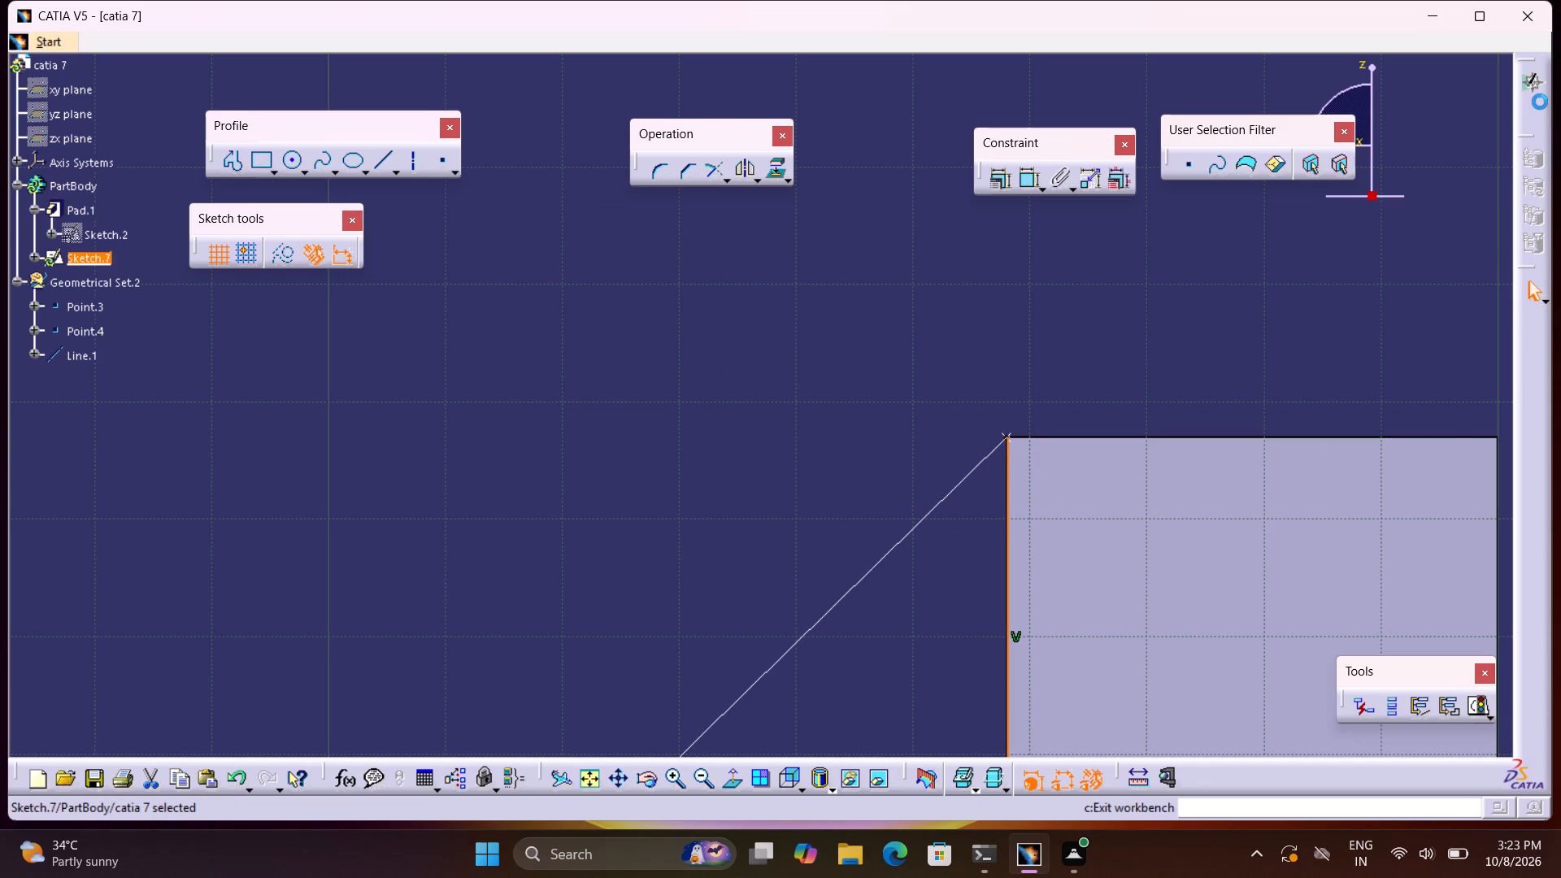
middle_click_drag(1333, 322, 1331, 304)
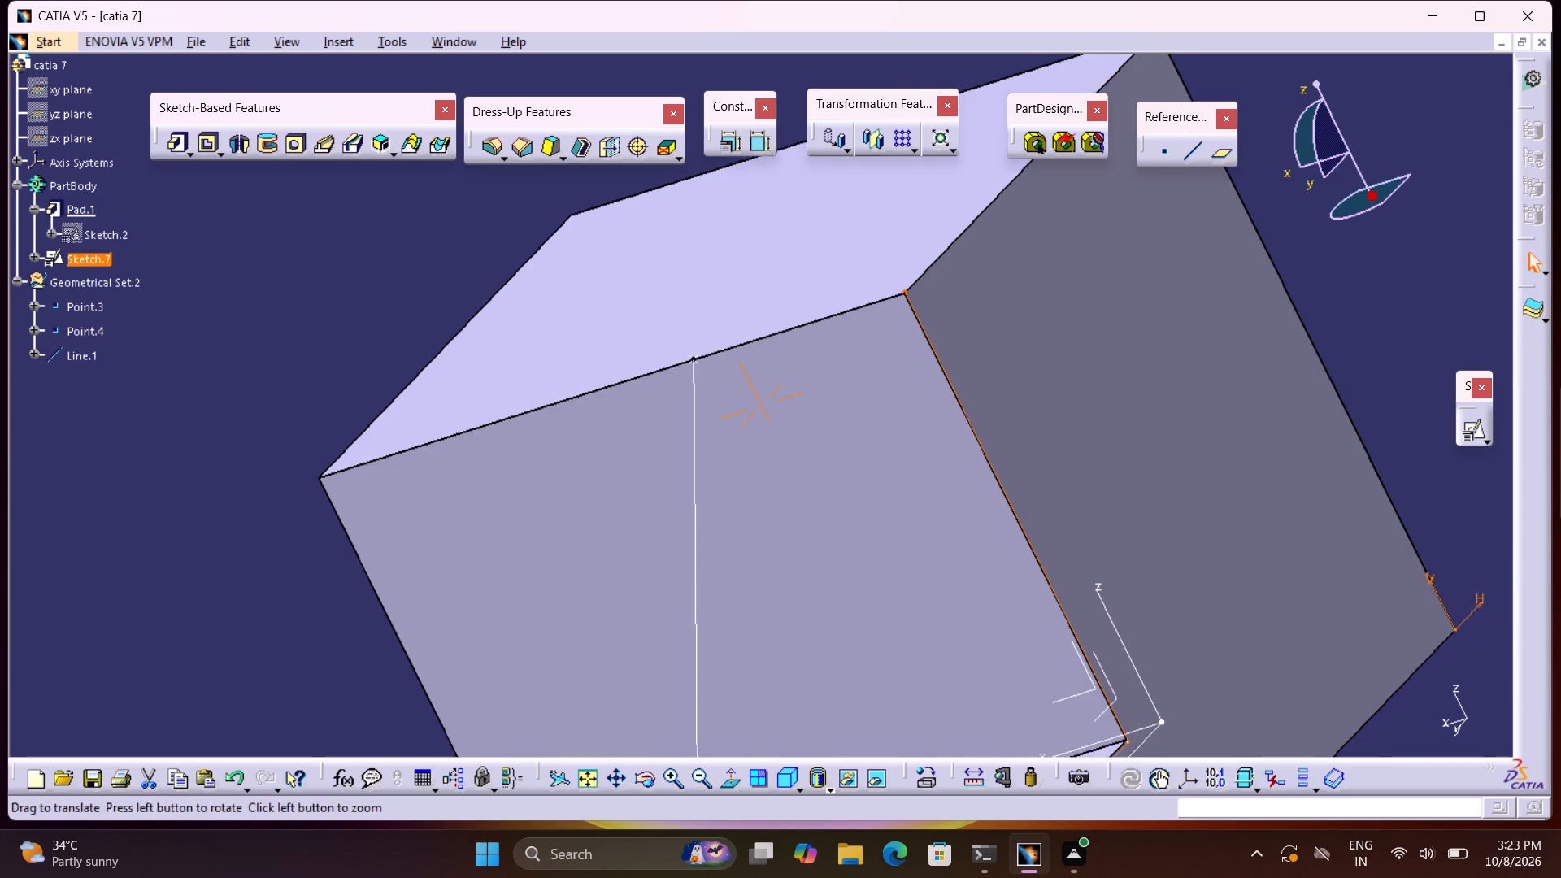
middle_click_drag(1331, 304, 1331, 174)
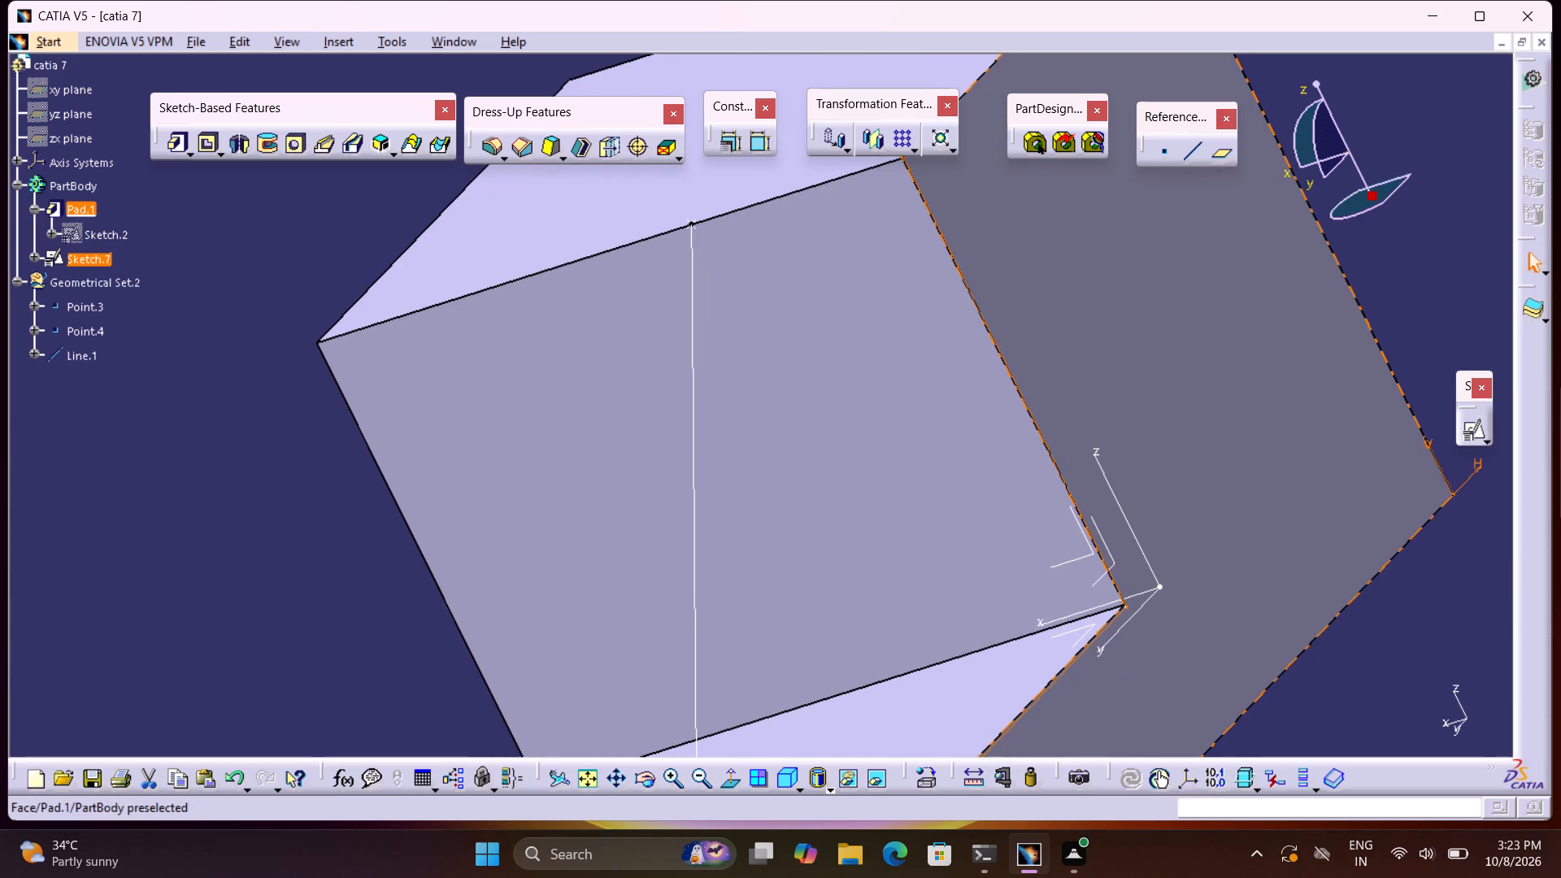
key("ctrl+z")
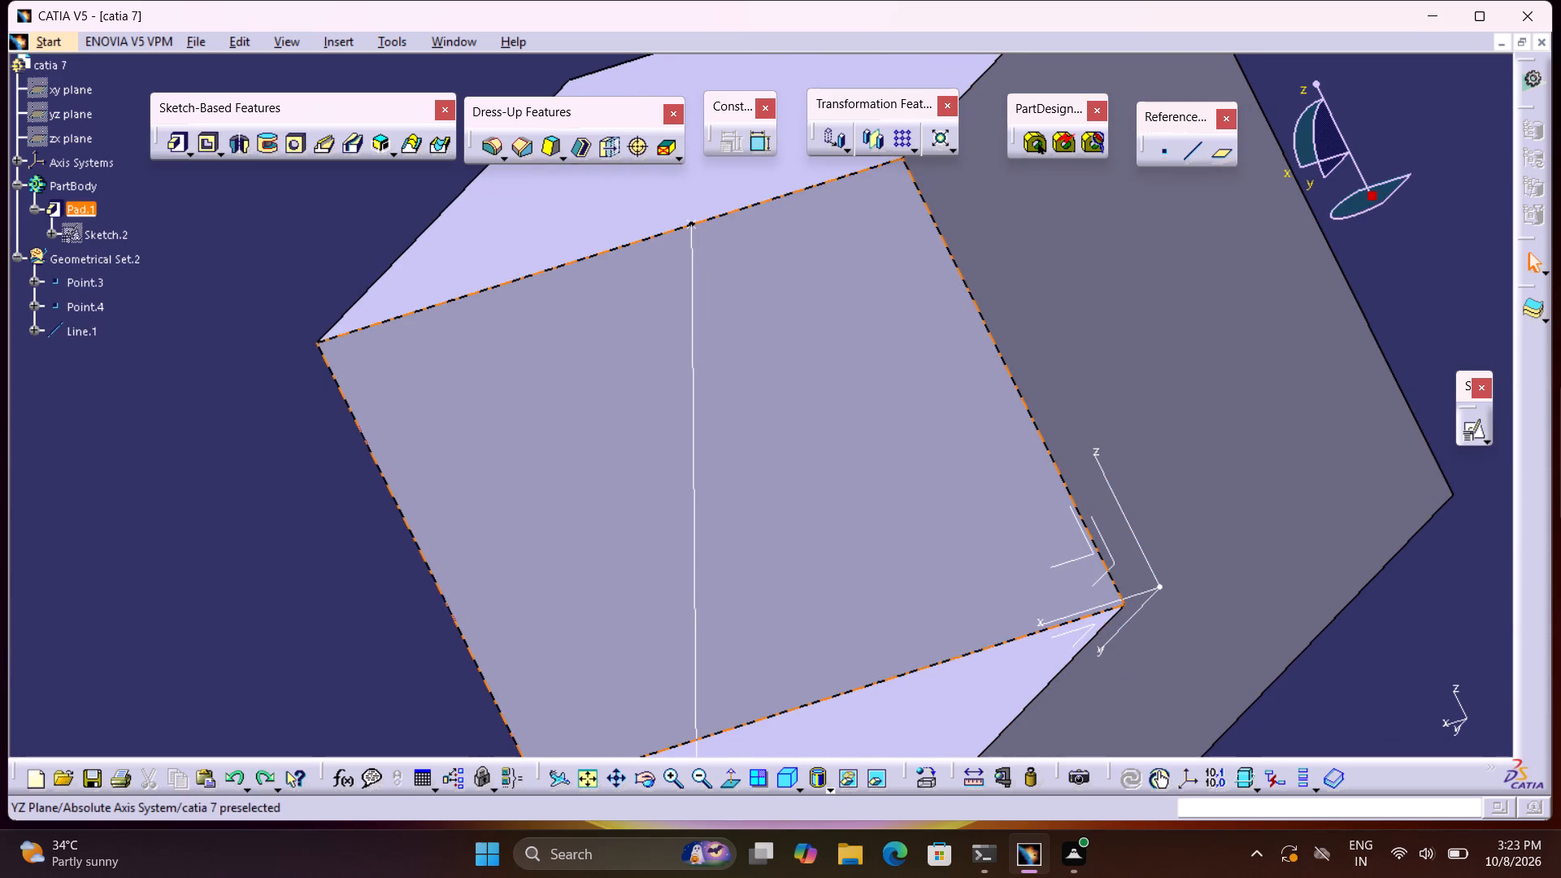
Open the definition of the reference point at the sloping line's upper end, and cancel without changing it.
middle_click_drag(1085, 554, 1101, 431)
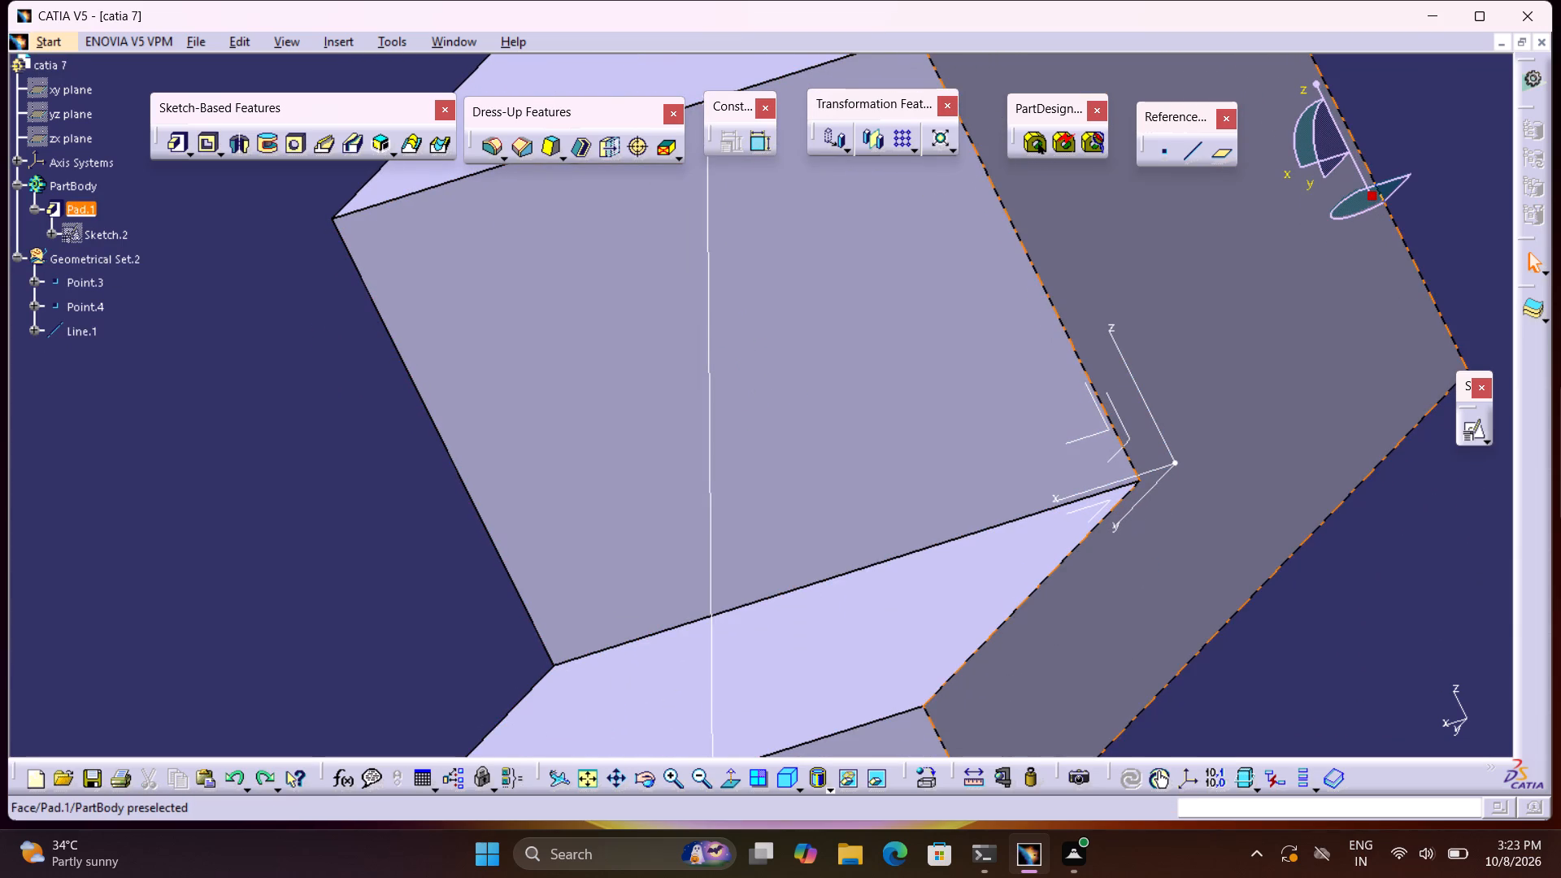
middle_click_drag(1322, 637, 1322, 636)
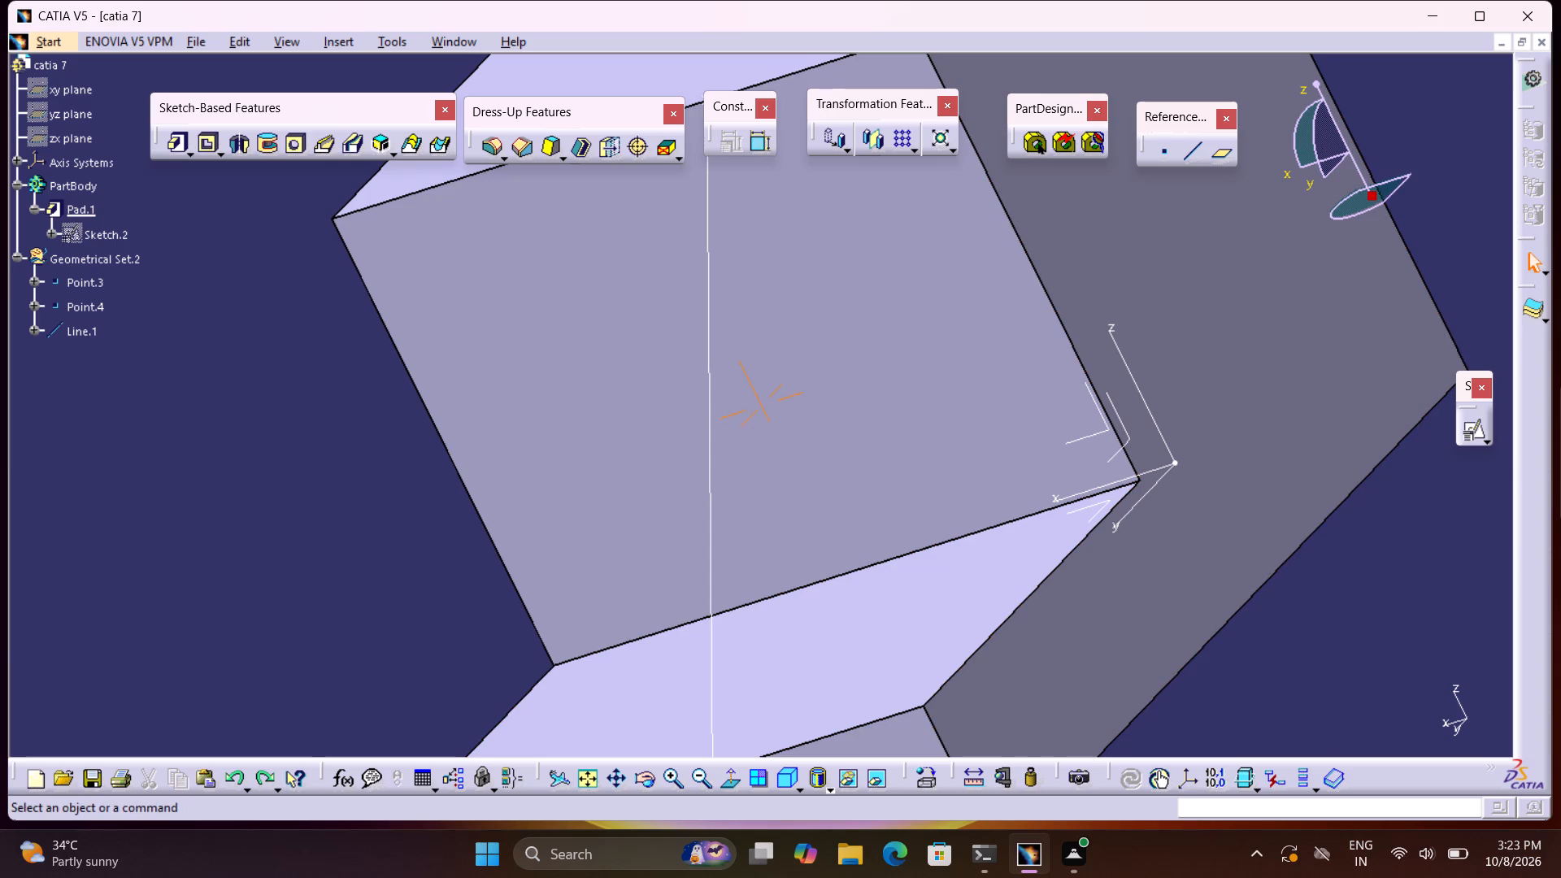
middle_click_drag(1322, 636, 1334, 701)
right_click(1322, 636)
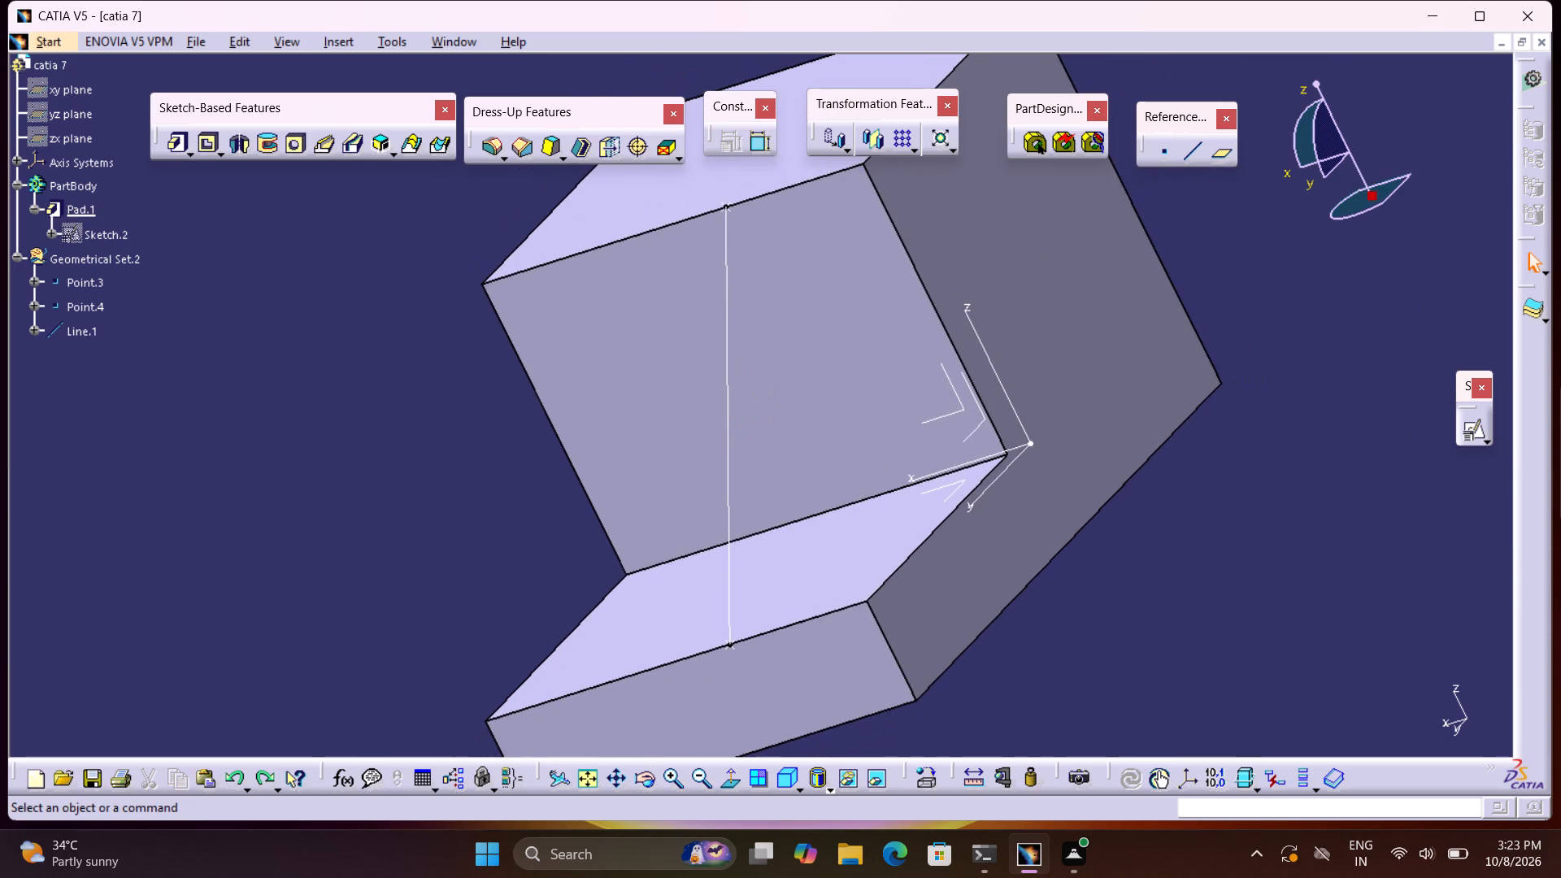
middle_click_drag(838, 389, 937, 450)
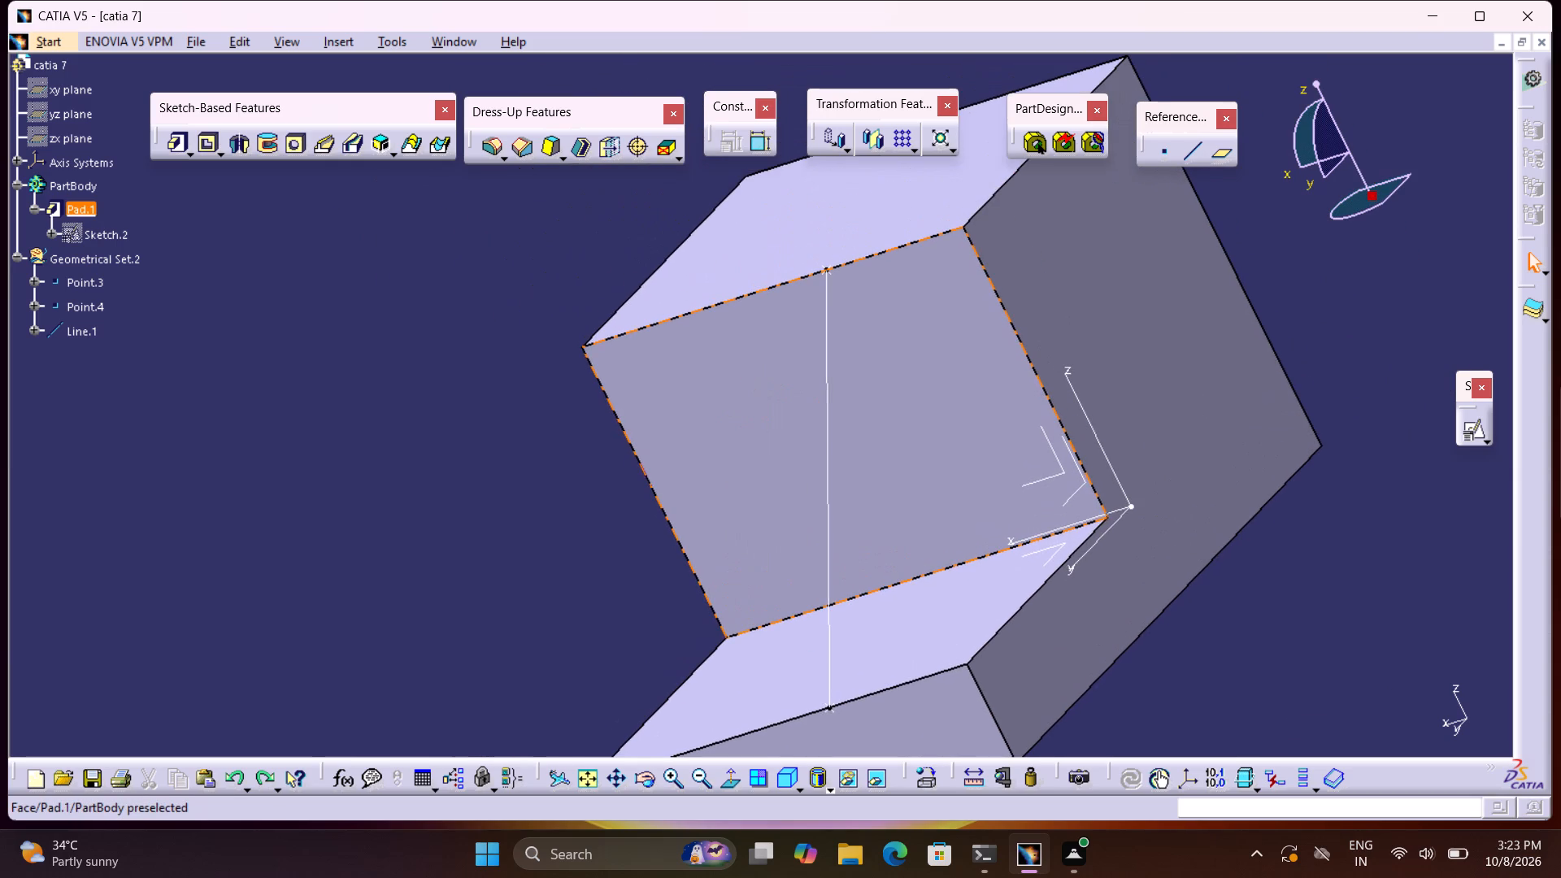
left_click(828, 272)
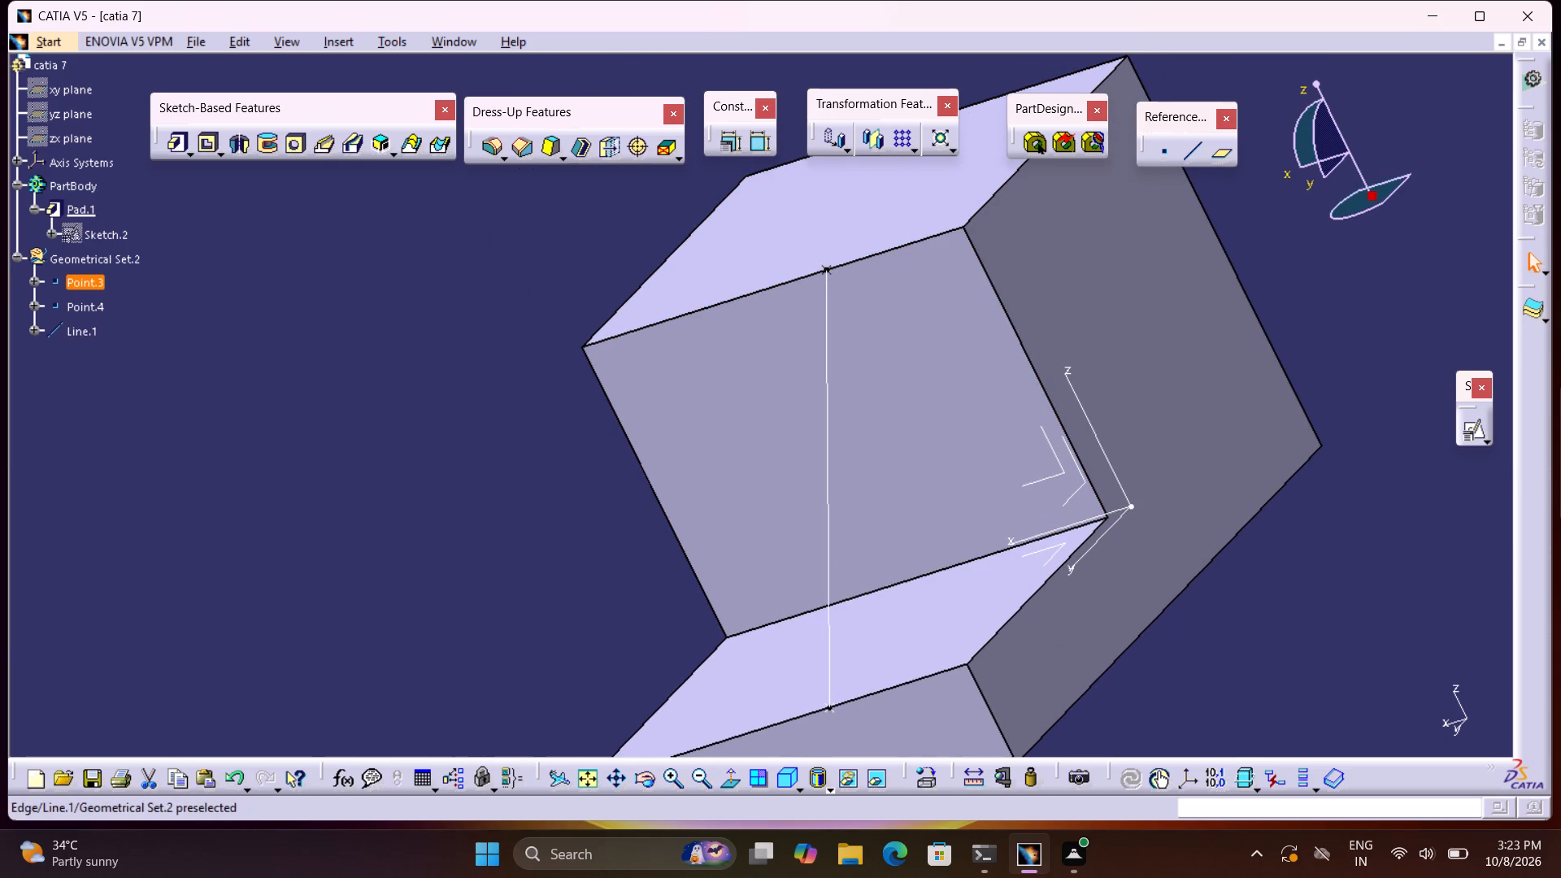
double_click(827, 271)
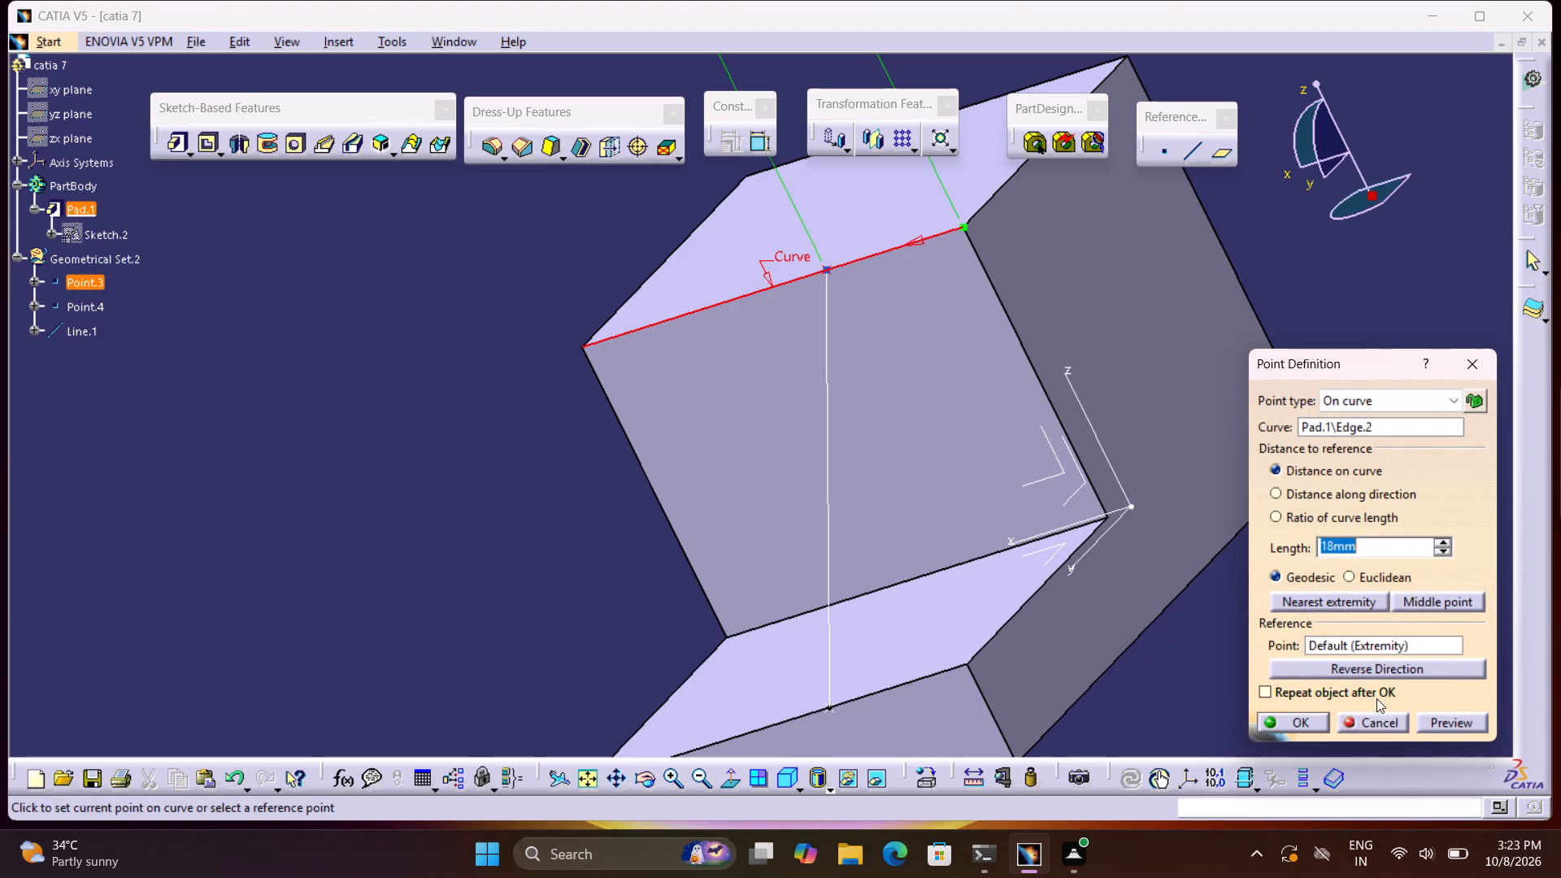
left_click(1383, 721)
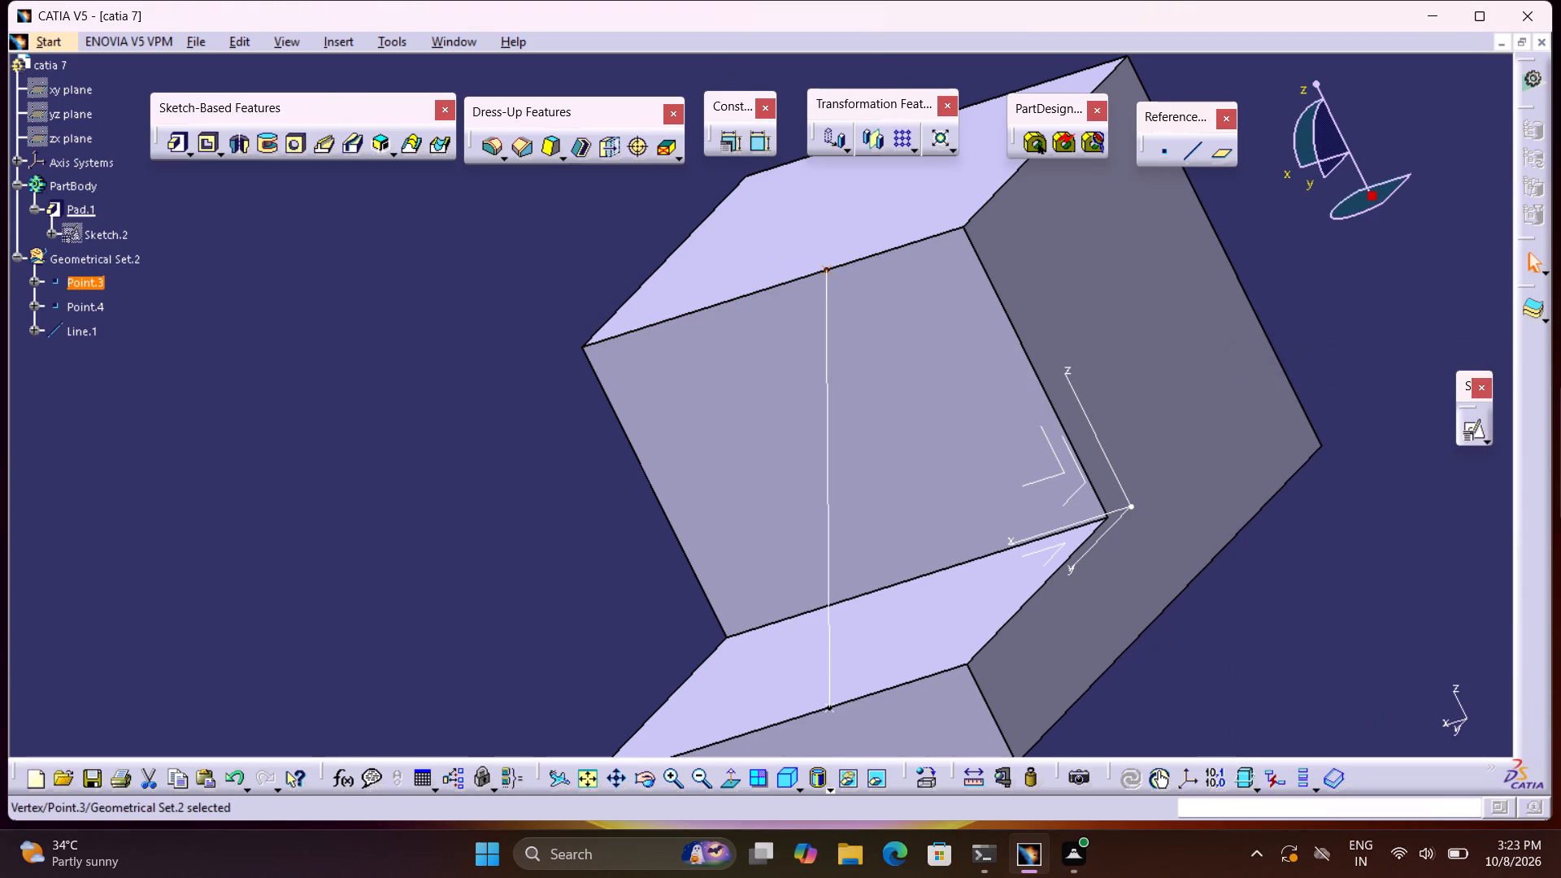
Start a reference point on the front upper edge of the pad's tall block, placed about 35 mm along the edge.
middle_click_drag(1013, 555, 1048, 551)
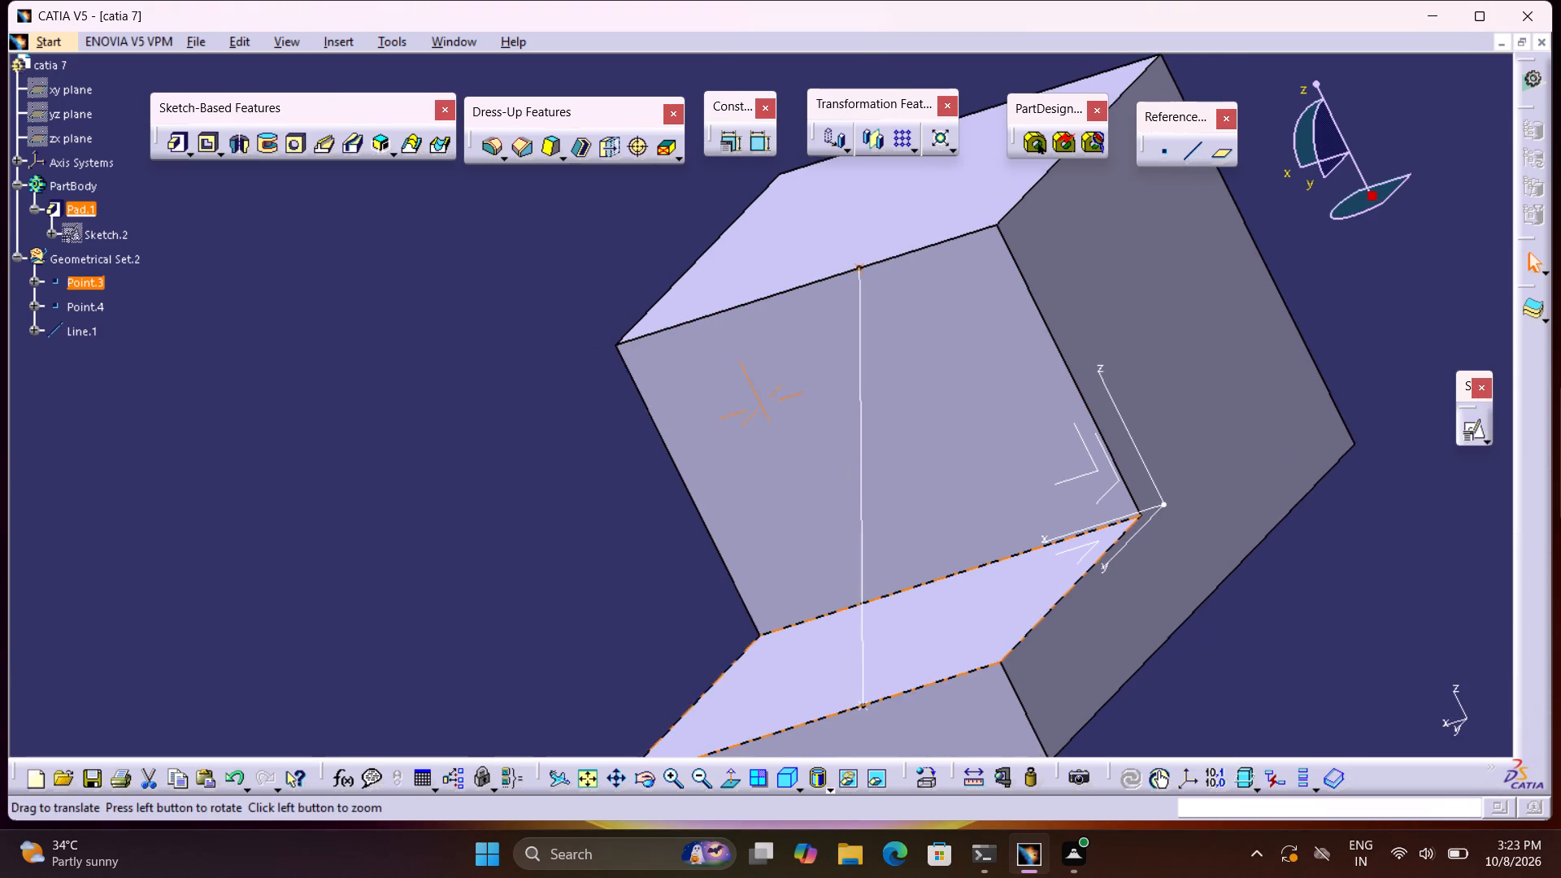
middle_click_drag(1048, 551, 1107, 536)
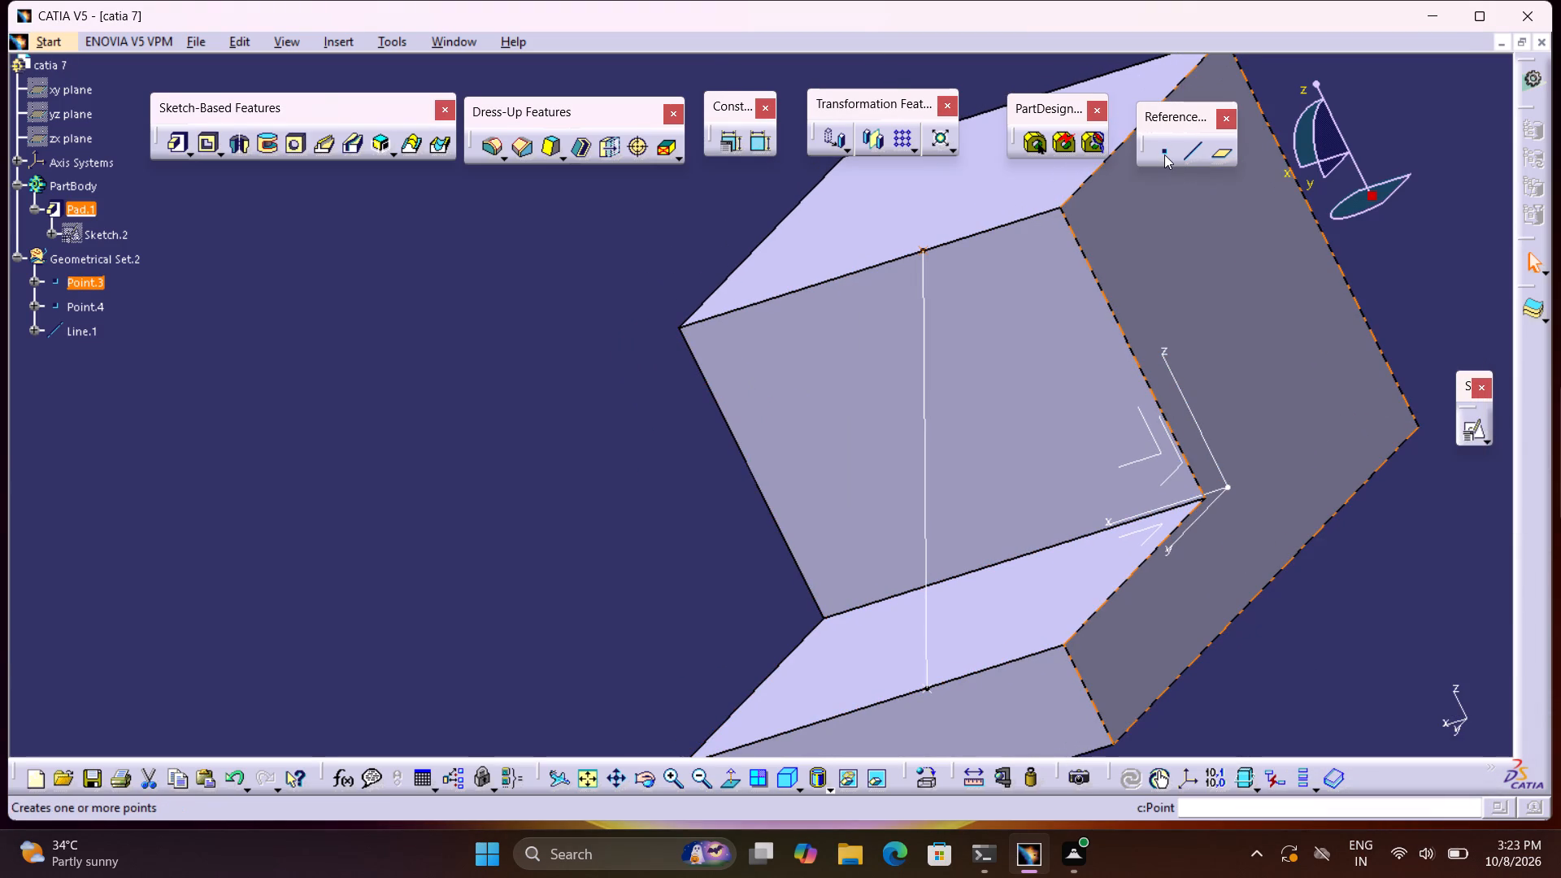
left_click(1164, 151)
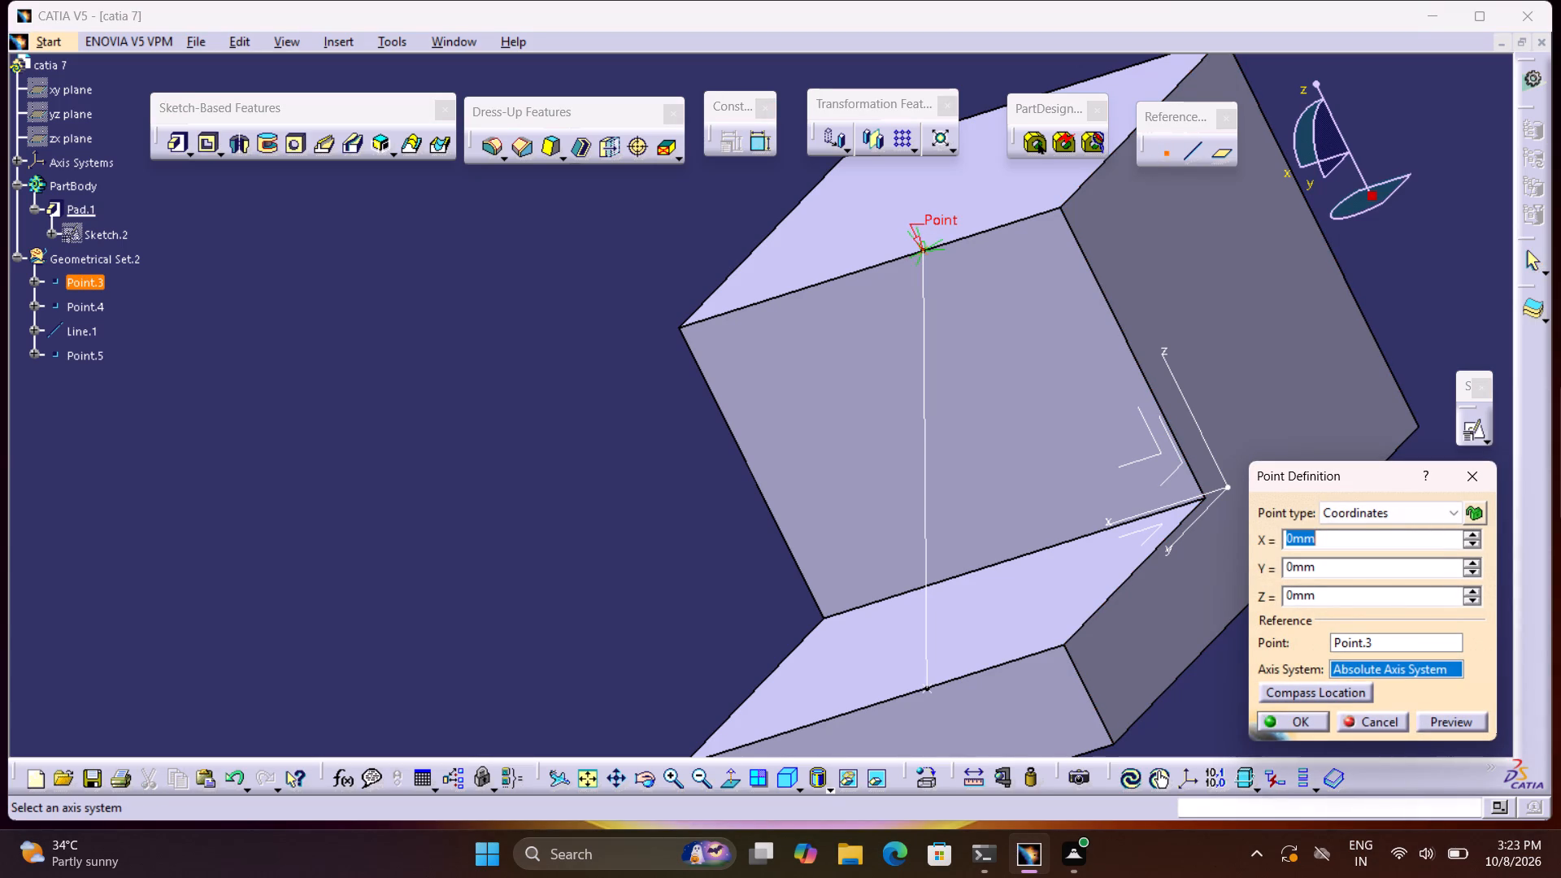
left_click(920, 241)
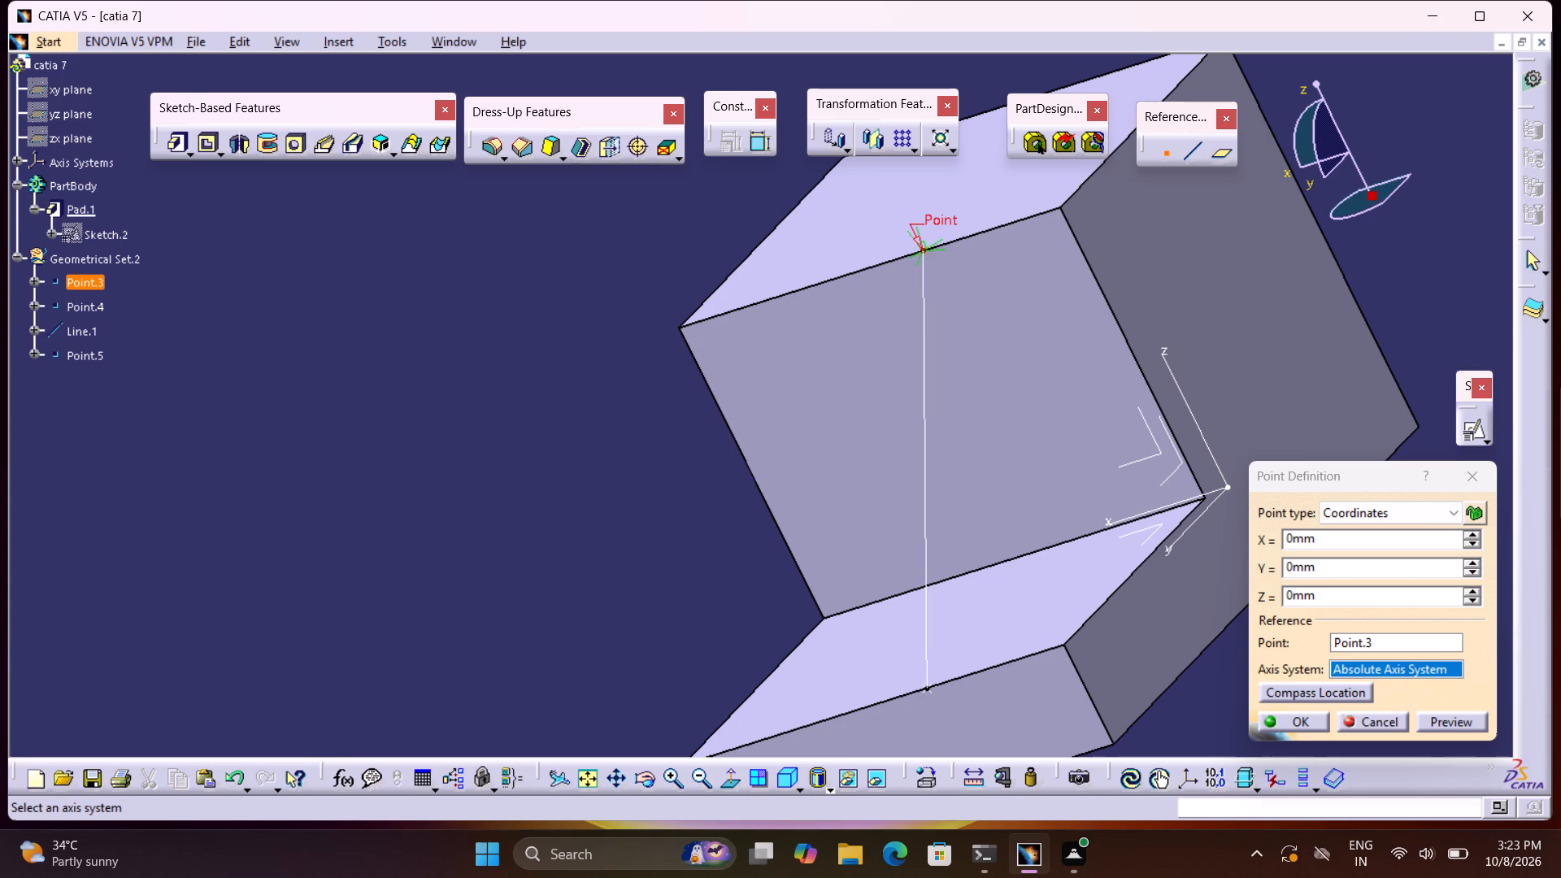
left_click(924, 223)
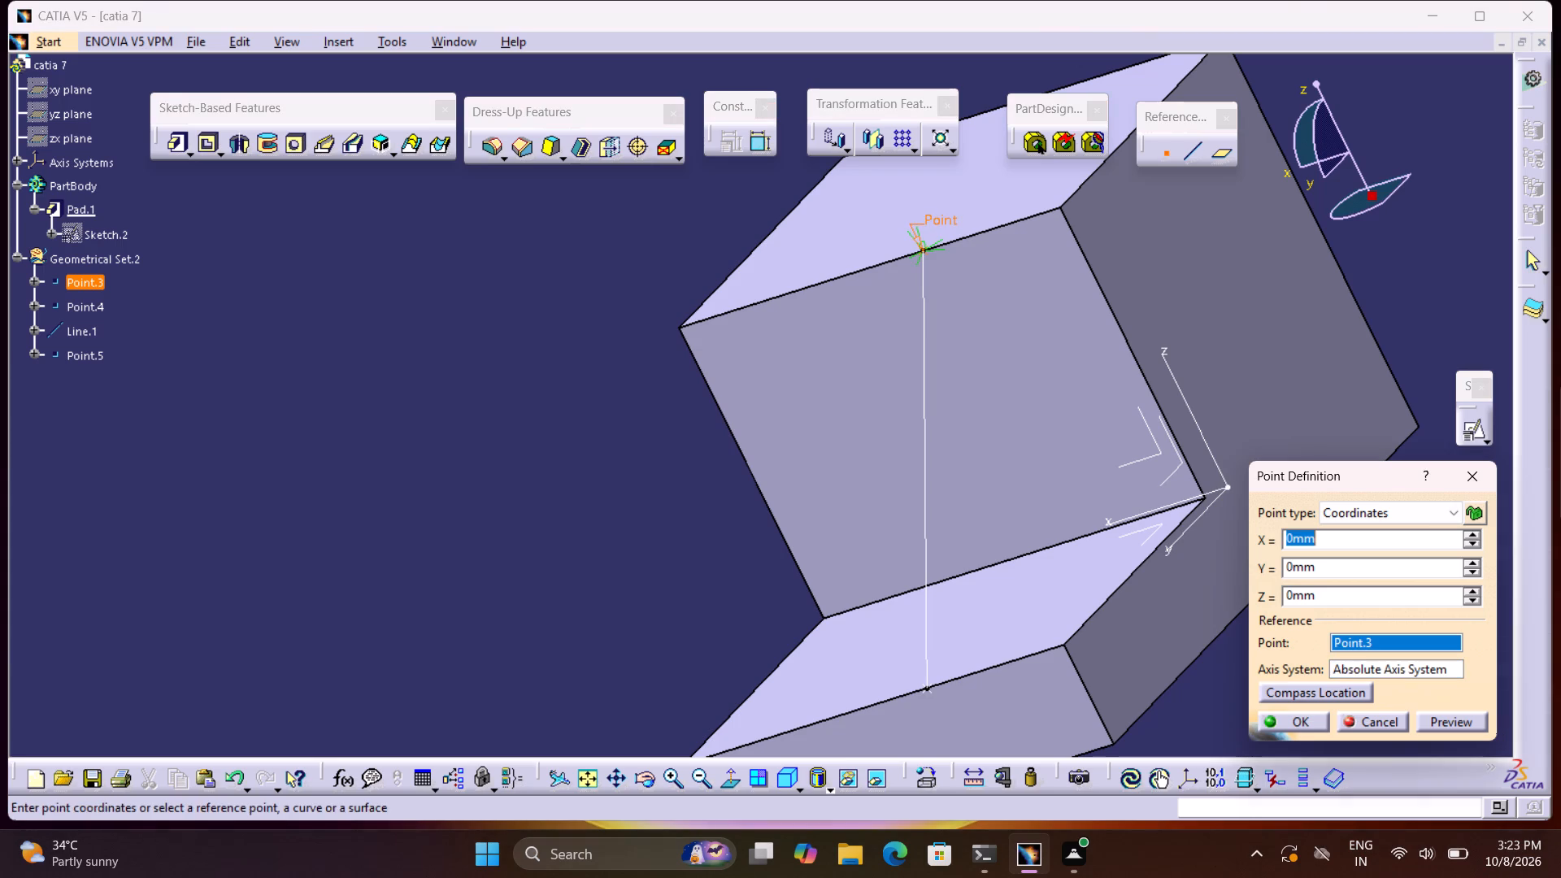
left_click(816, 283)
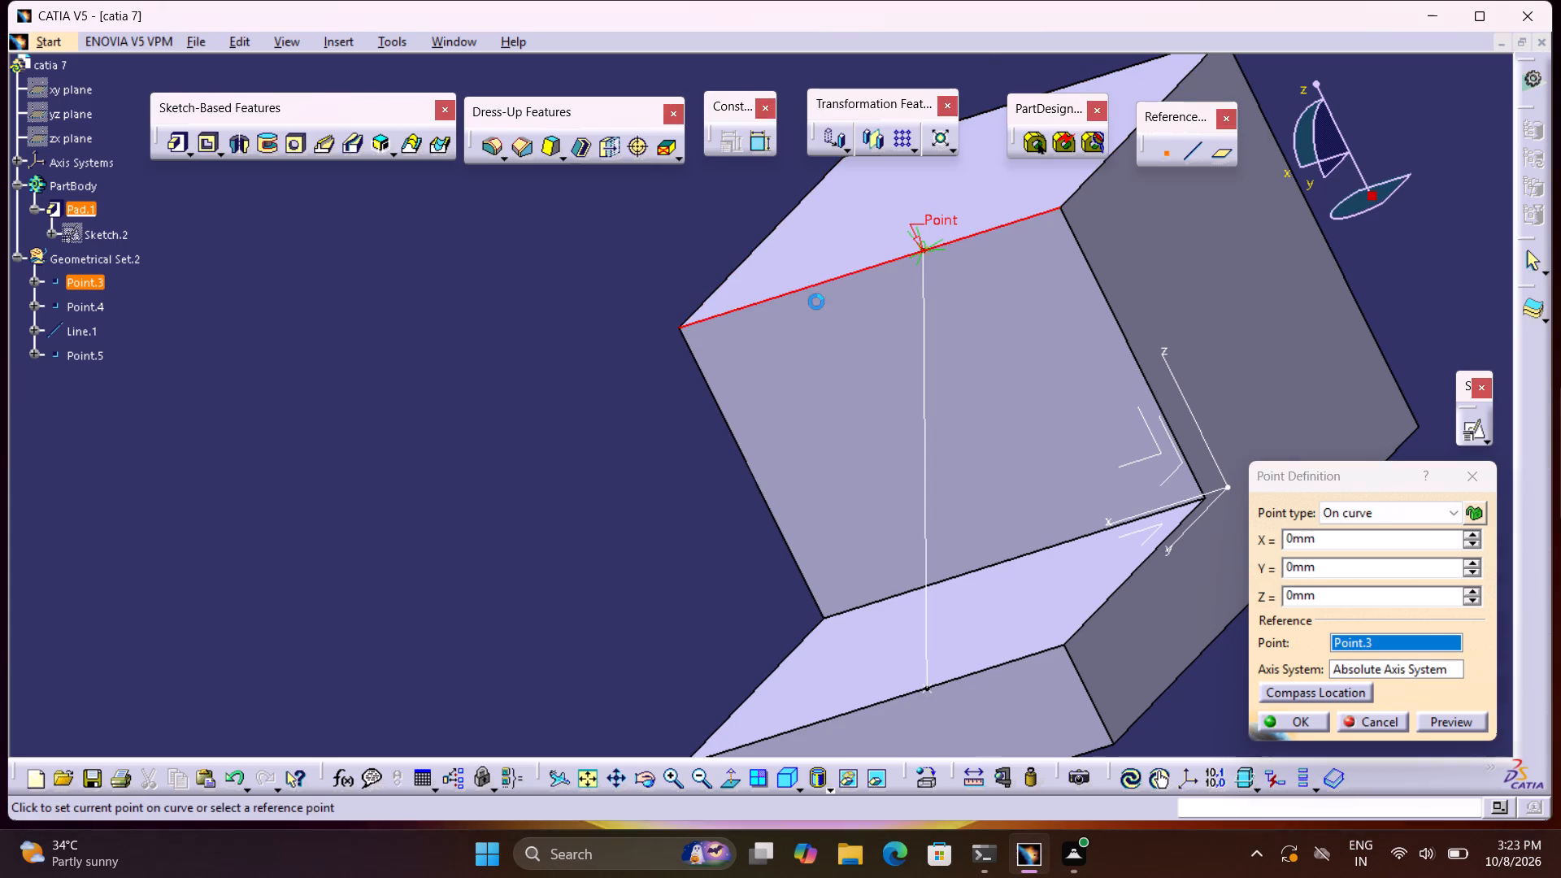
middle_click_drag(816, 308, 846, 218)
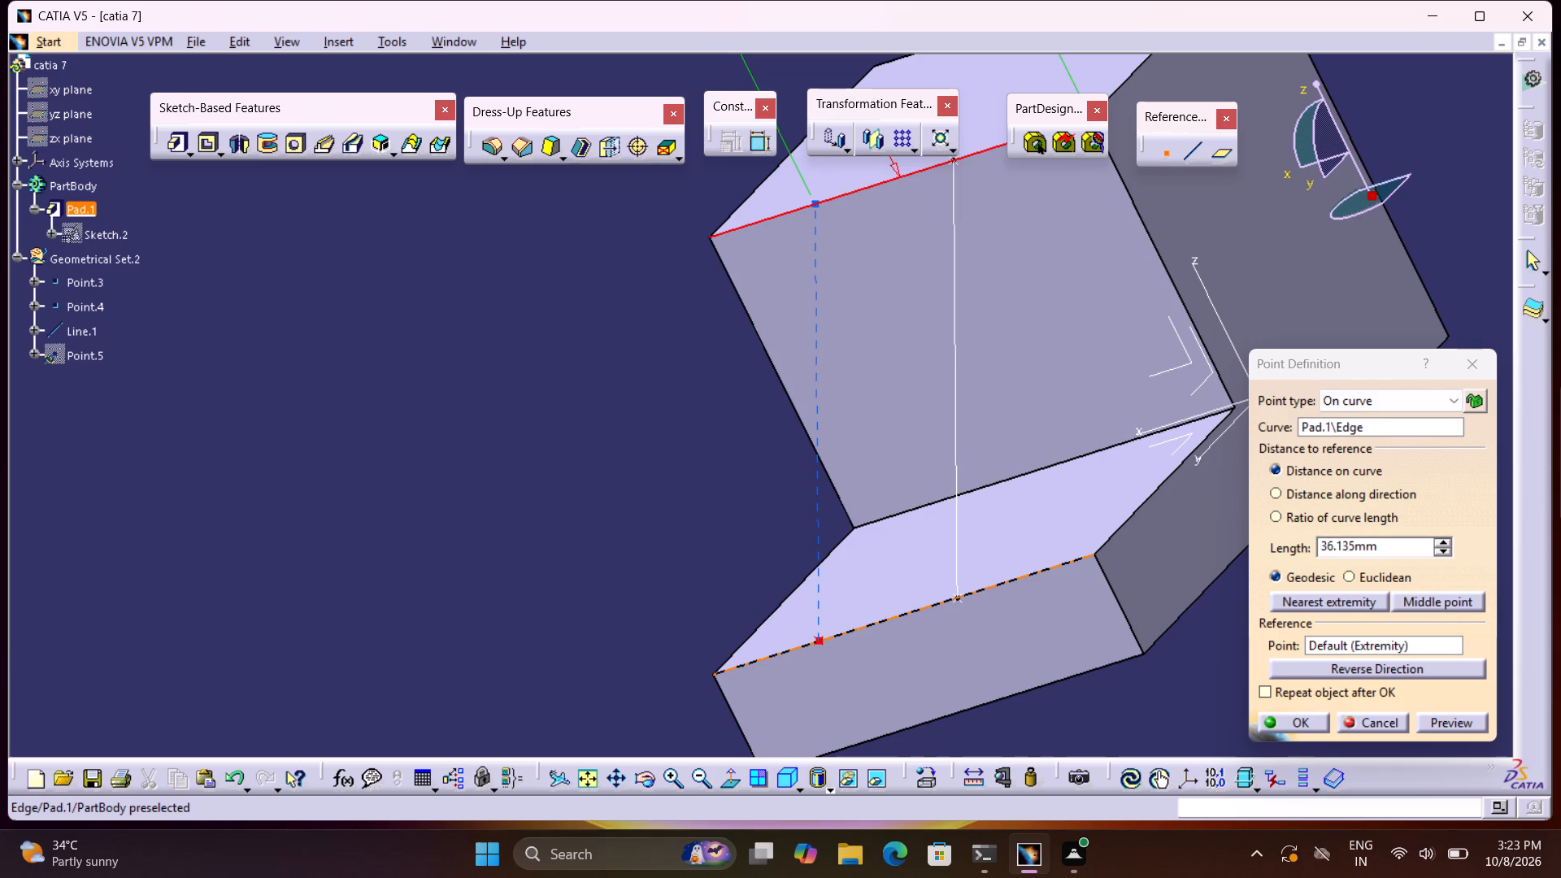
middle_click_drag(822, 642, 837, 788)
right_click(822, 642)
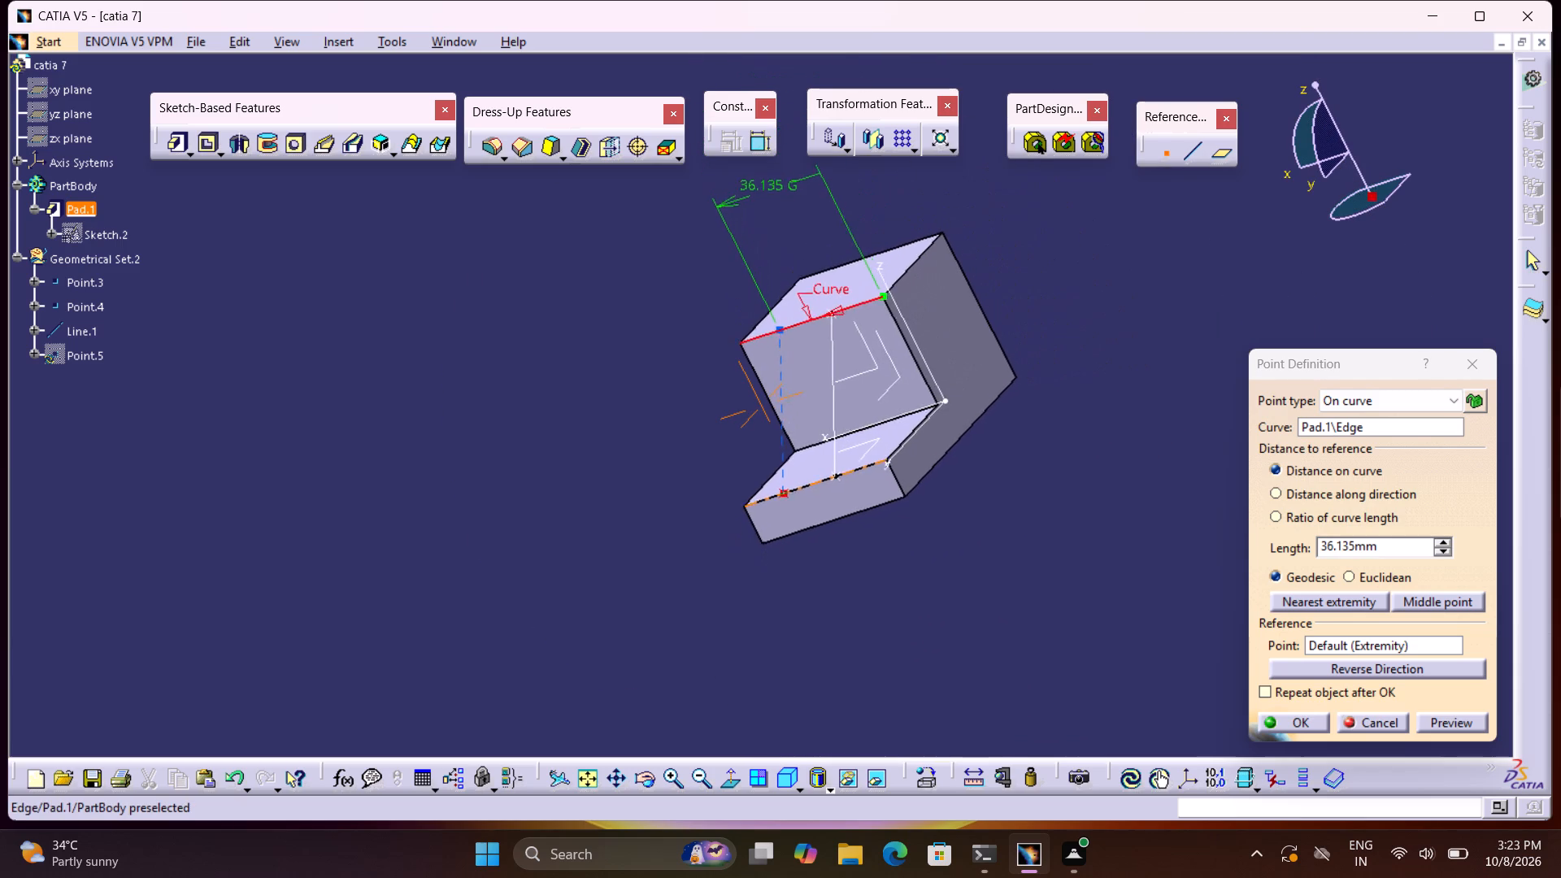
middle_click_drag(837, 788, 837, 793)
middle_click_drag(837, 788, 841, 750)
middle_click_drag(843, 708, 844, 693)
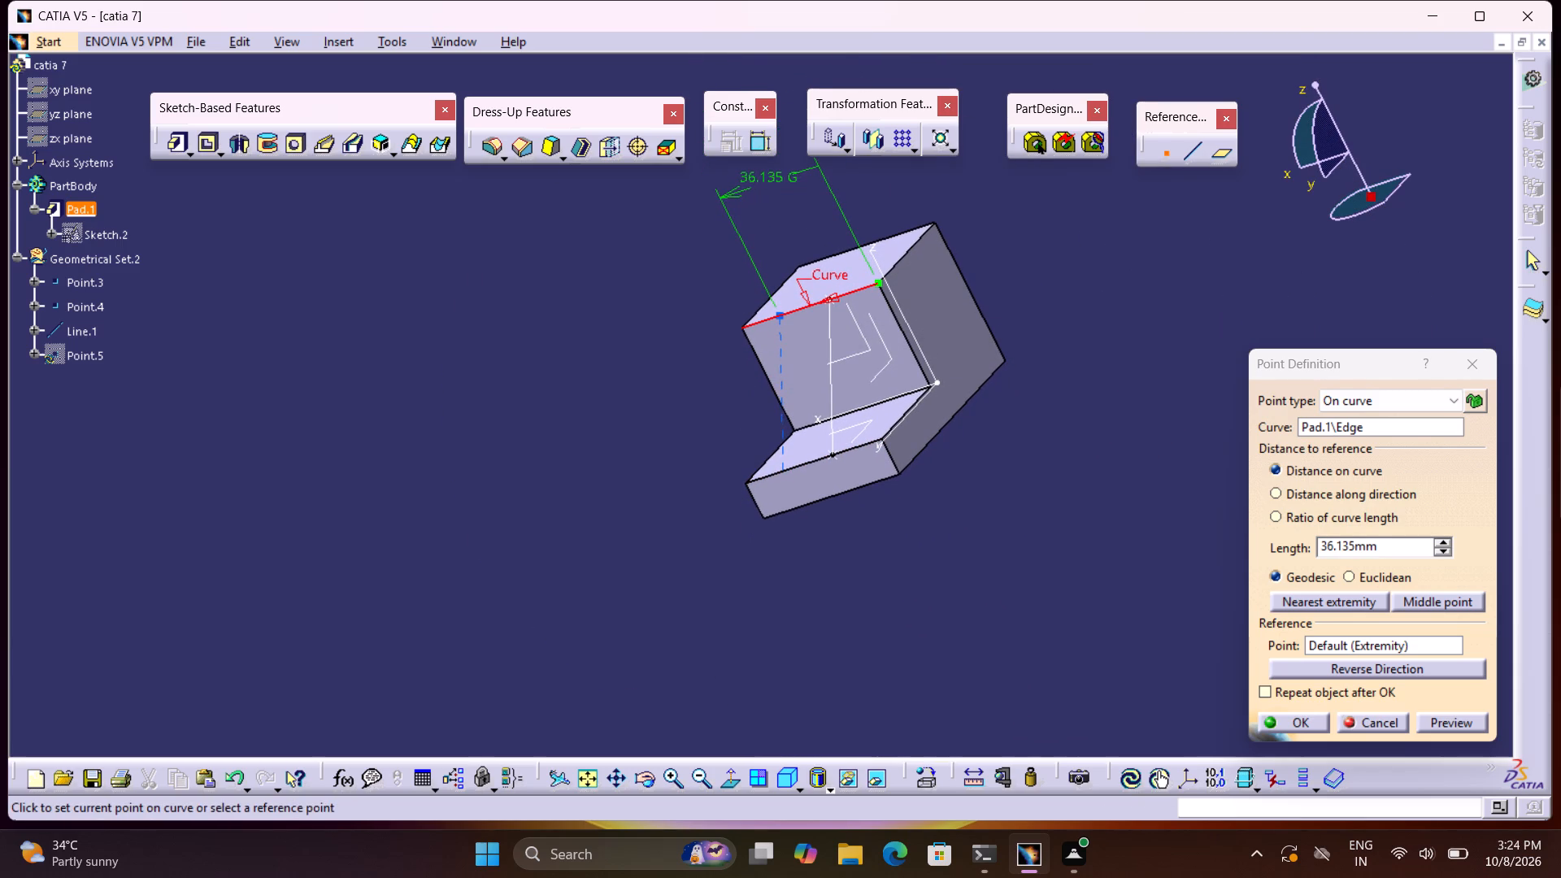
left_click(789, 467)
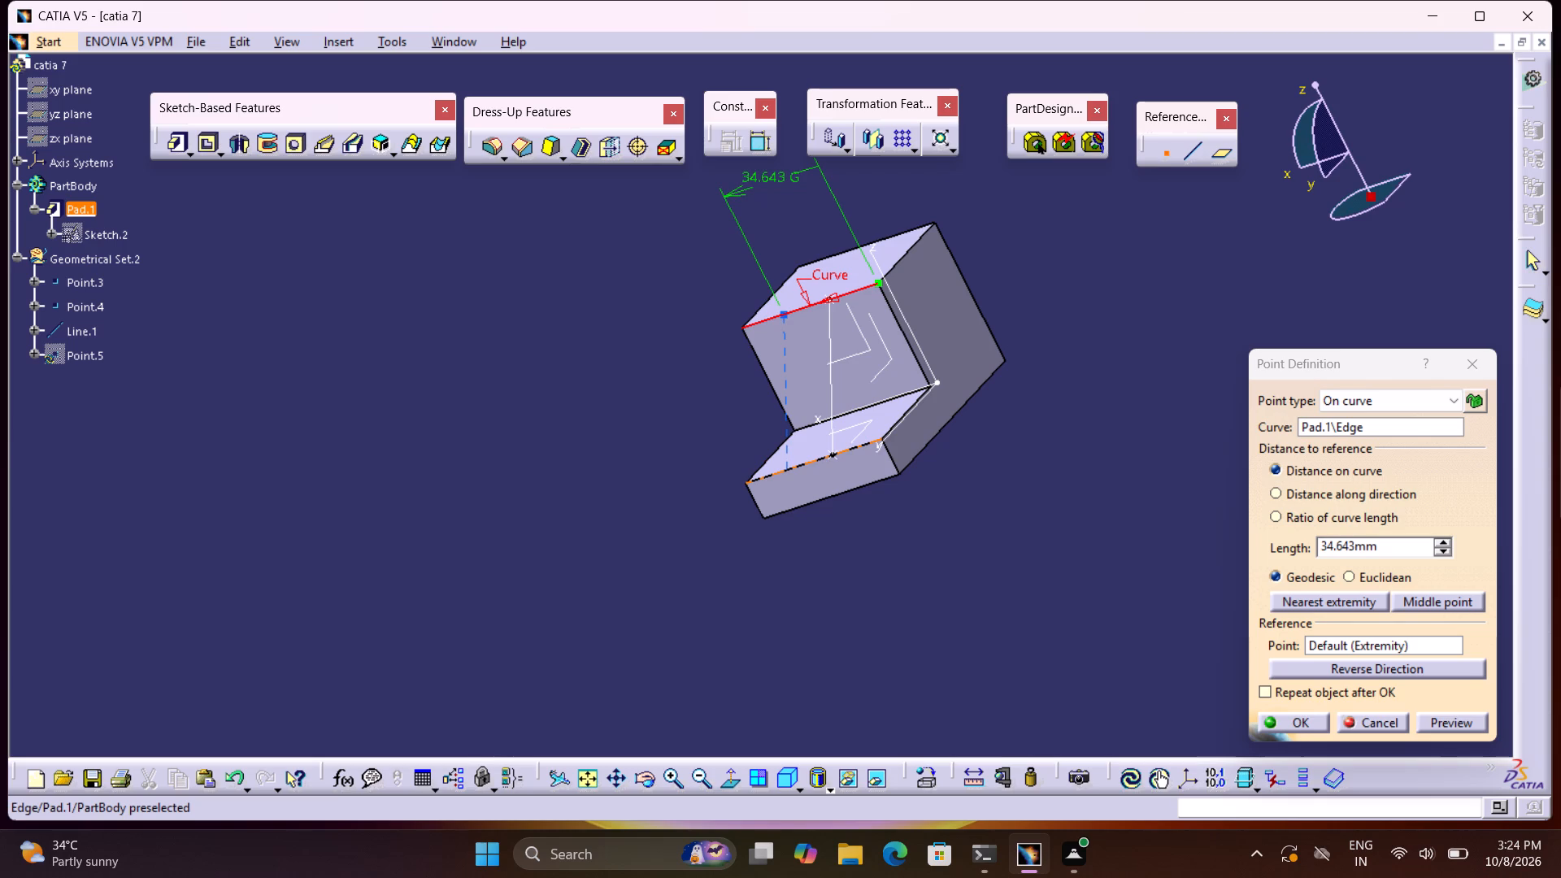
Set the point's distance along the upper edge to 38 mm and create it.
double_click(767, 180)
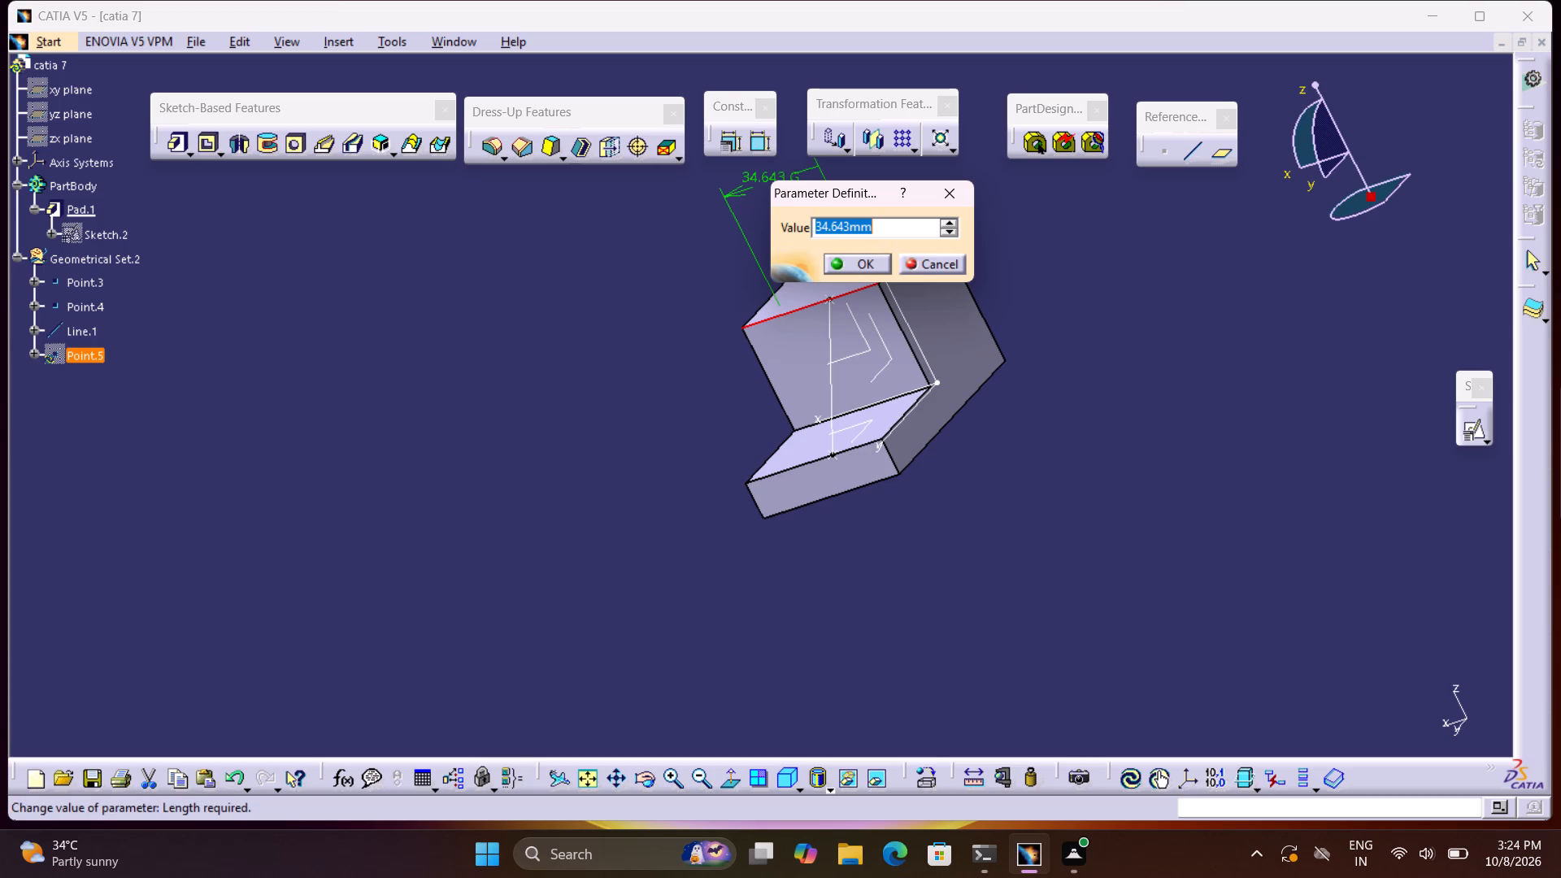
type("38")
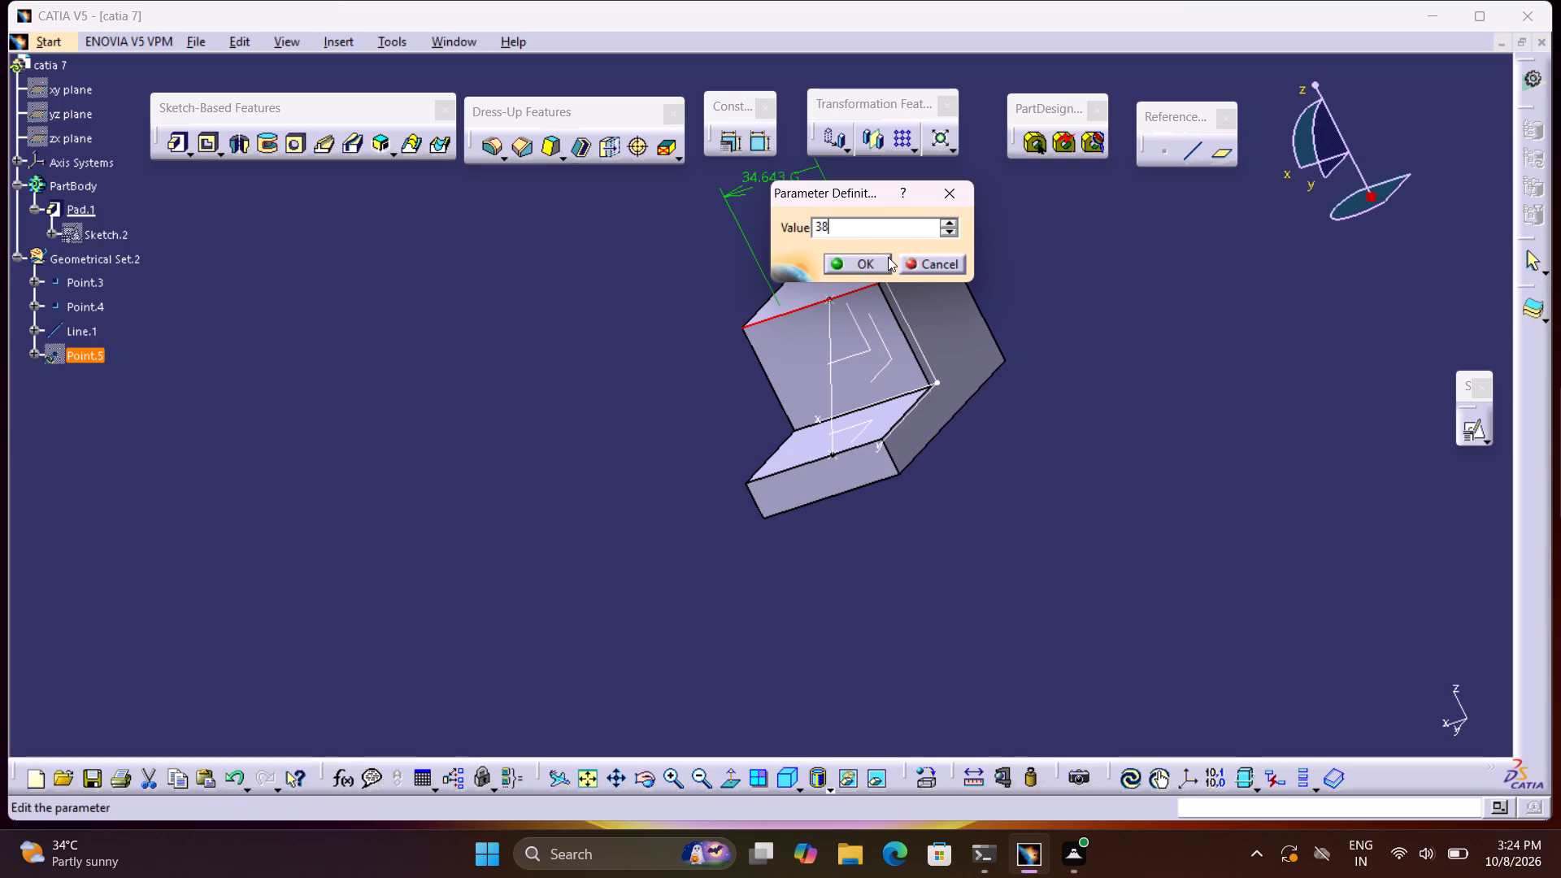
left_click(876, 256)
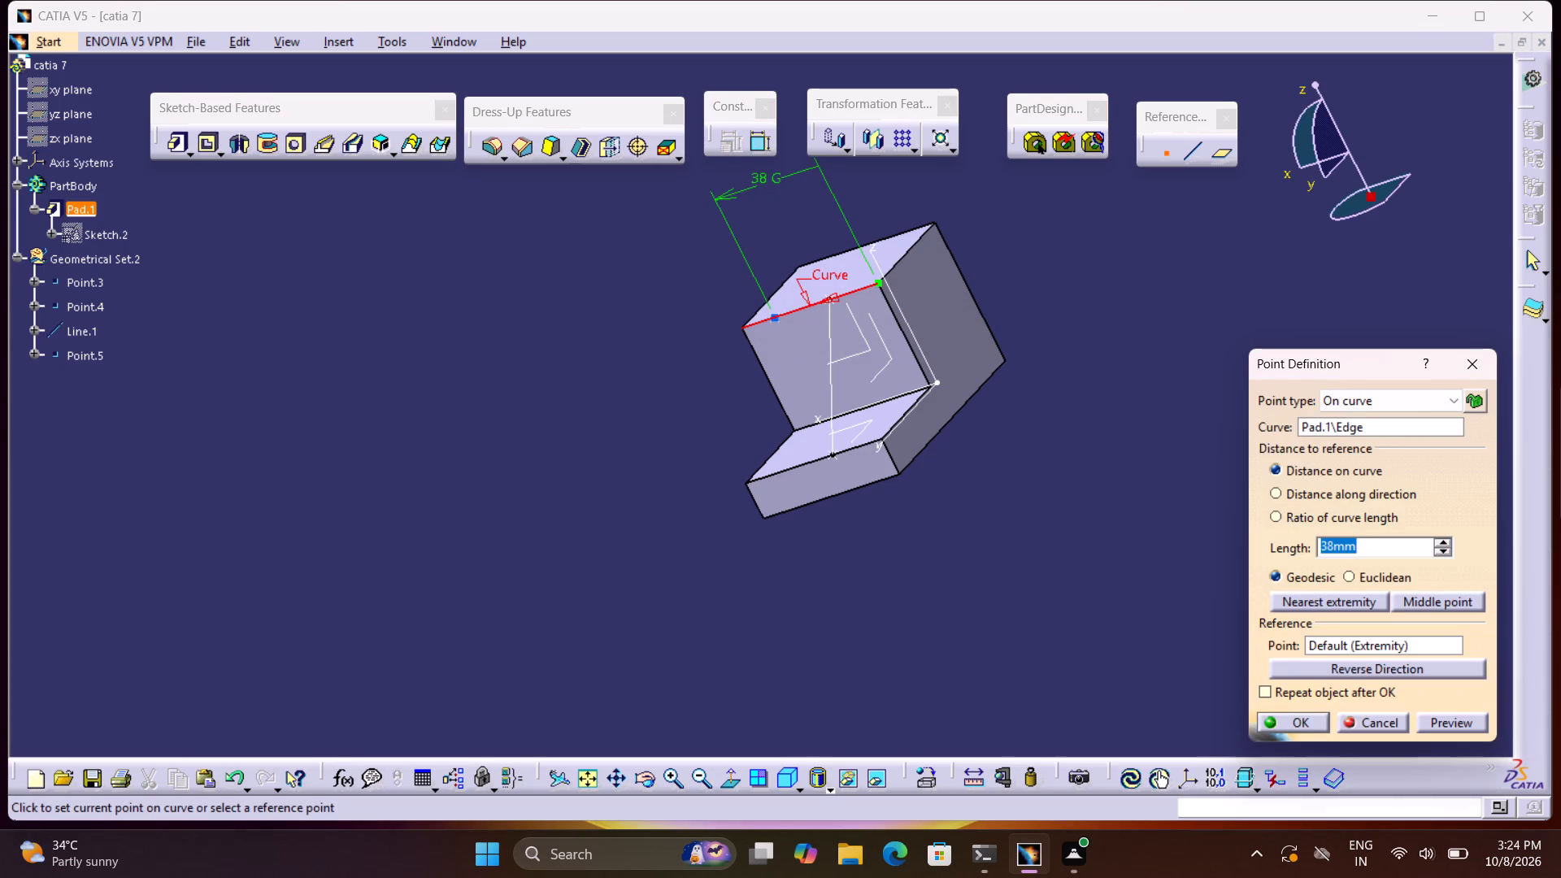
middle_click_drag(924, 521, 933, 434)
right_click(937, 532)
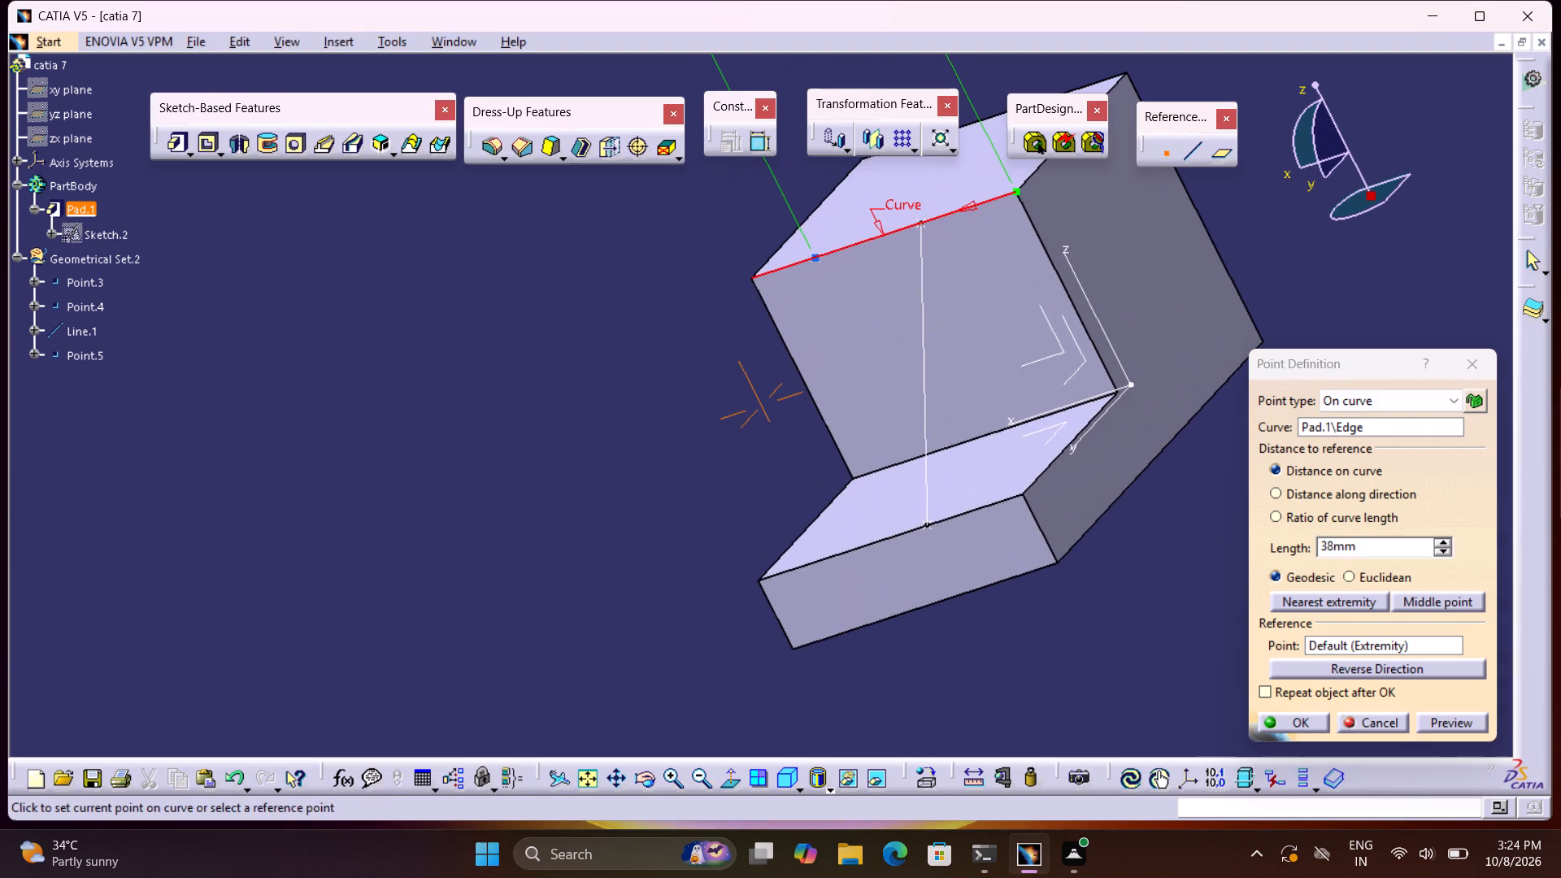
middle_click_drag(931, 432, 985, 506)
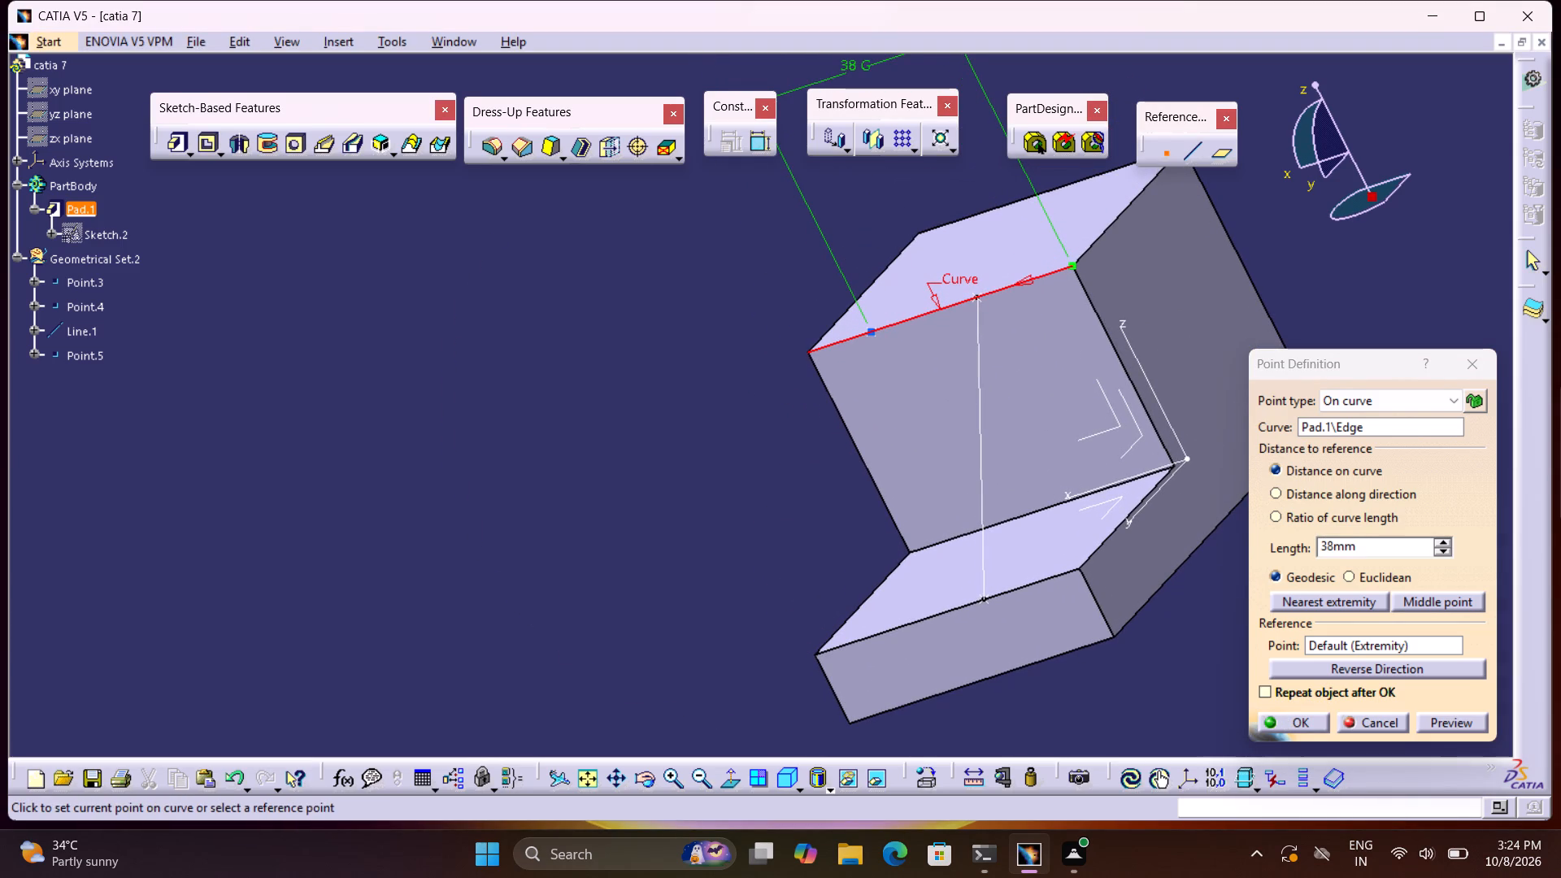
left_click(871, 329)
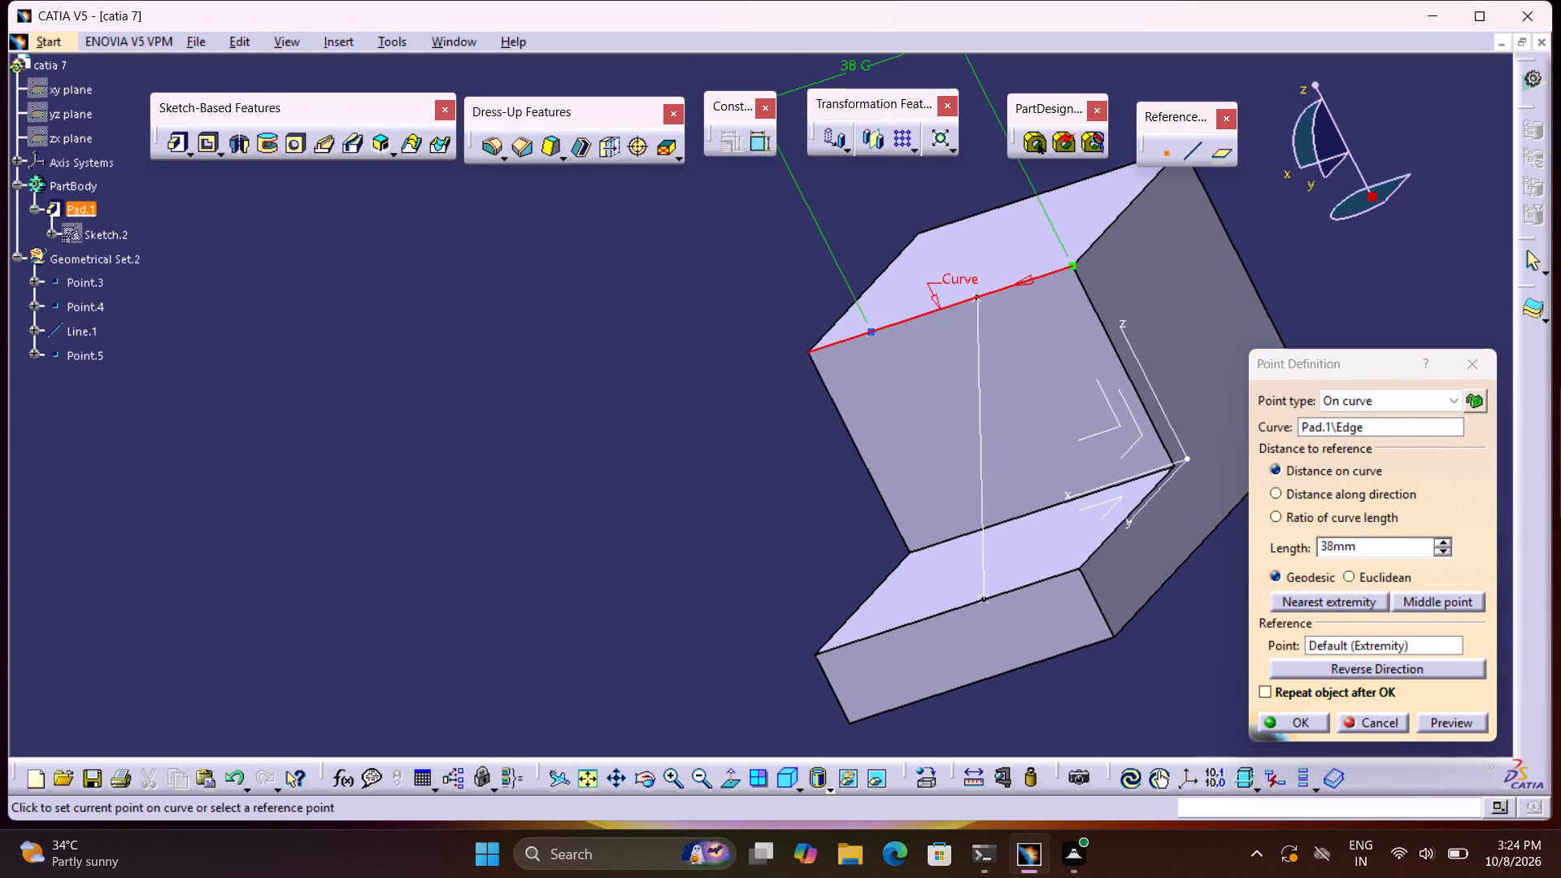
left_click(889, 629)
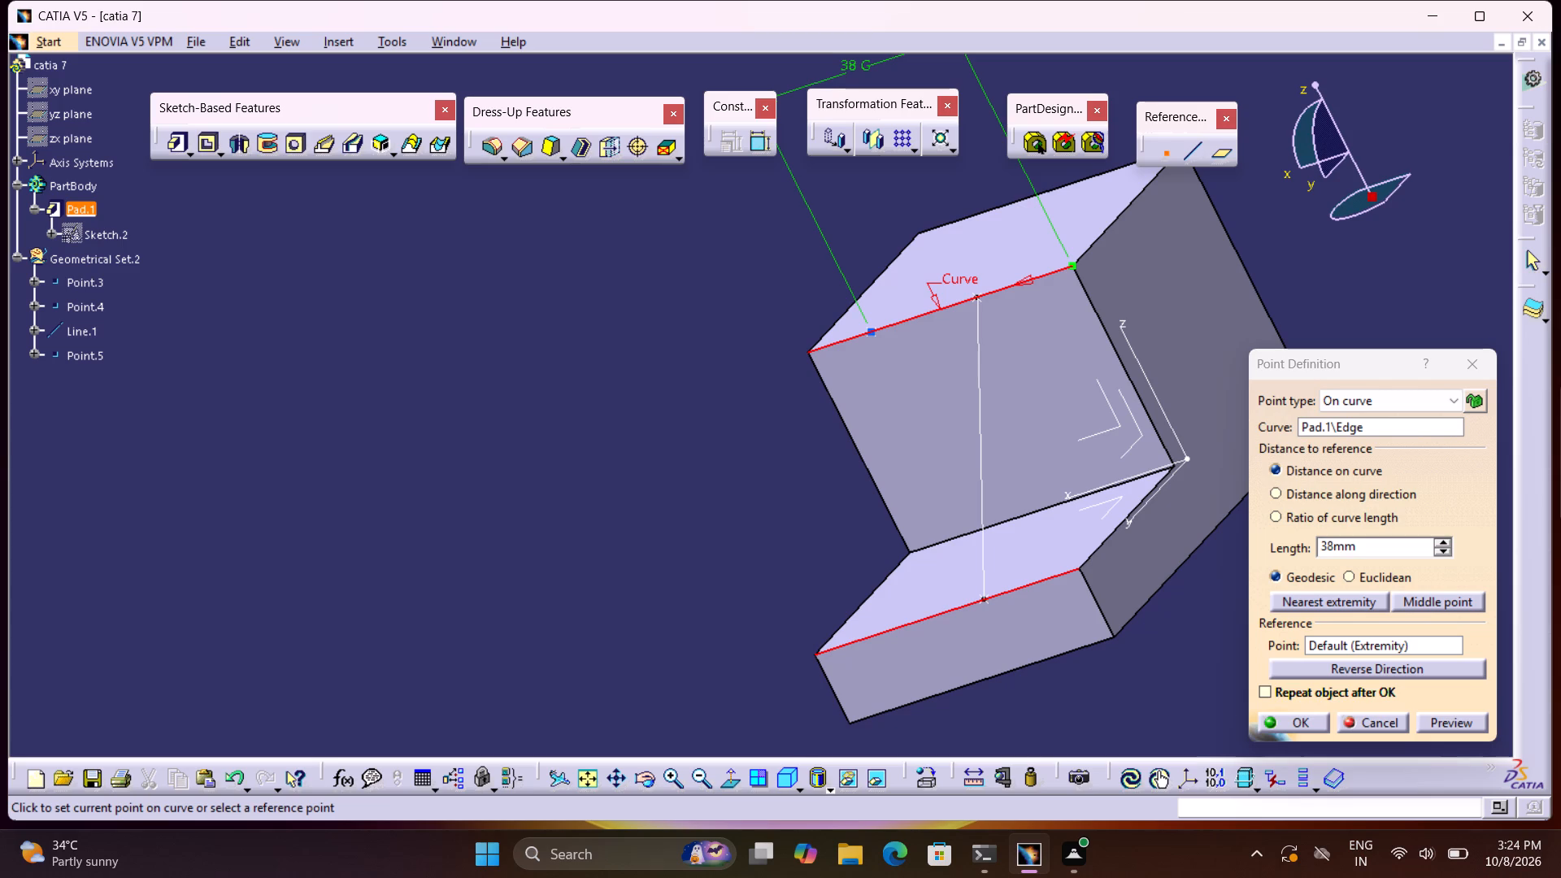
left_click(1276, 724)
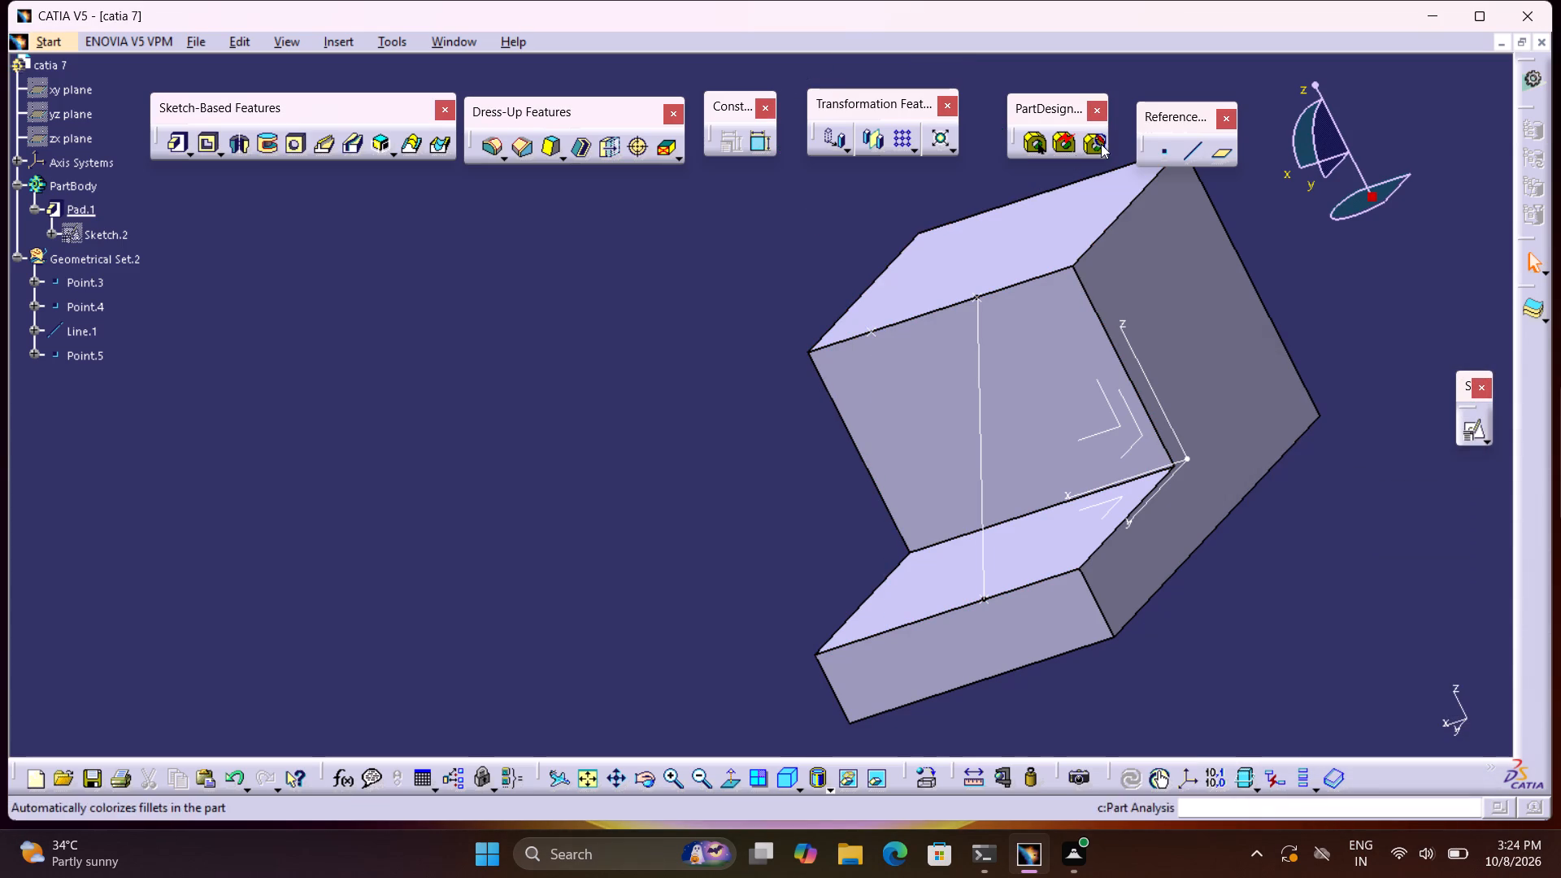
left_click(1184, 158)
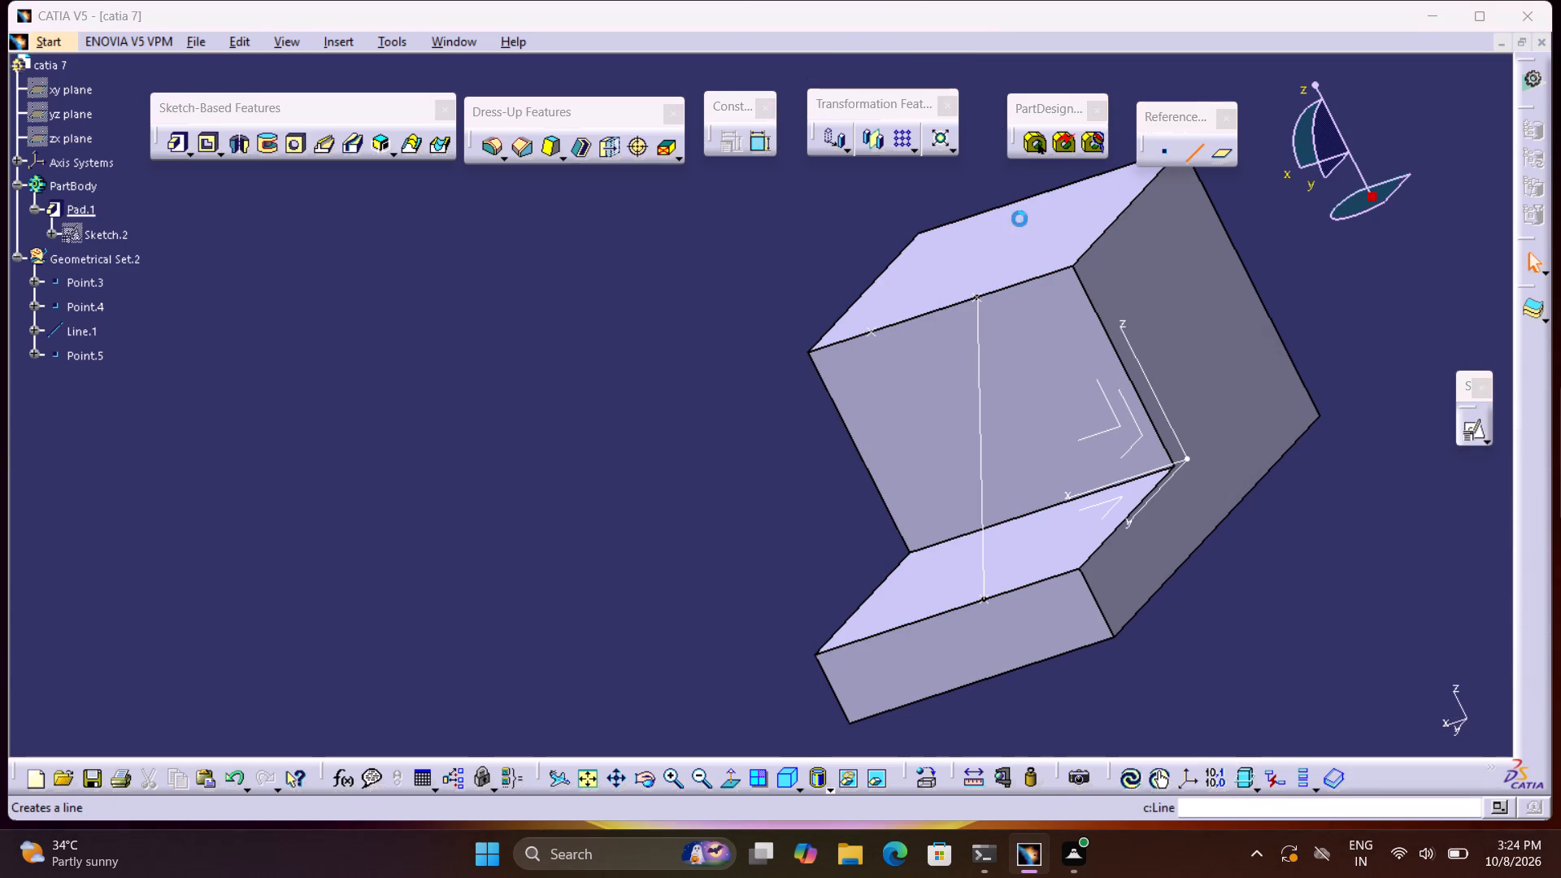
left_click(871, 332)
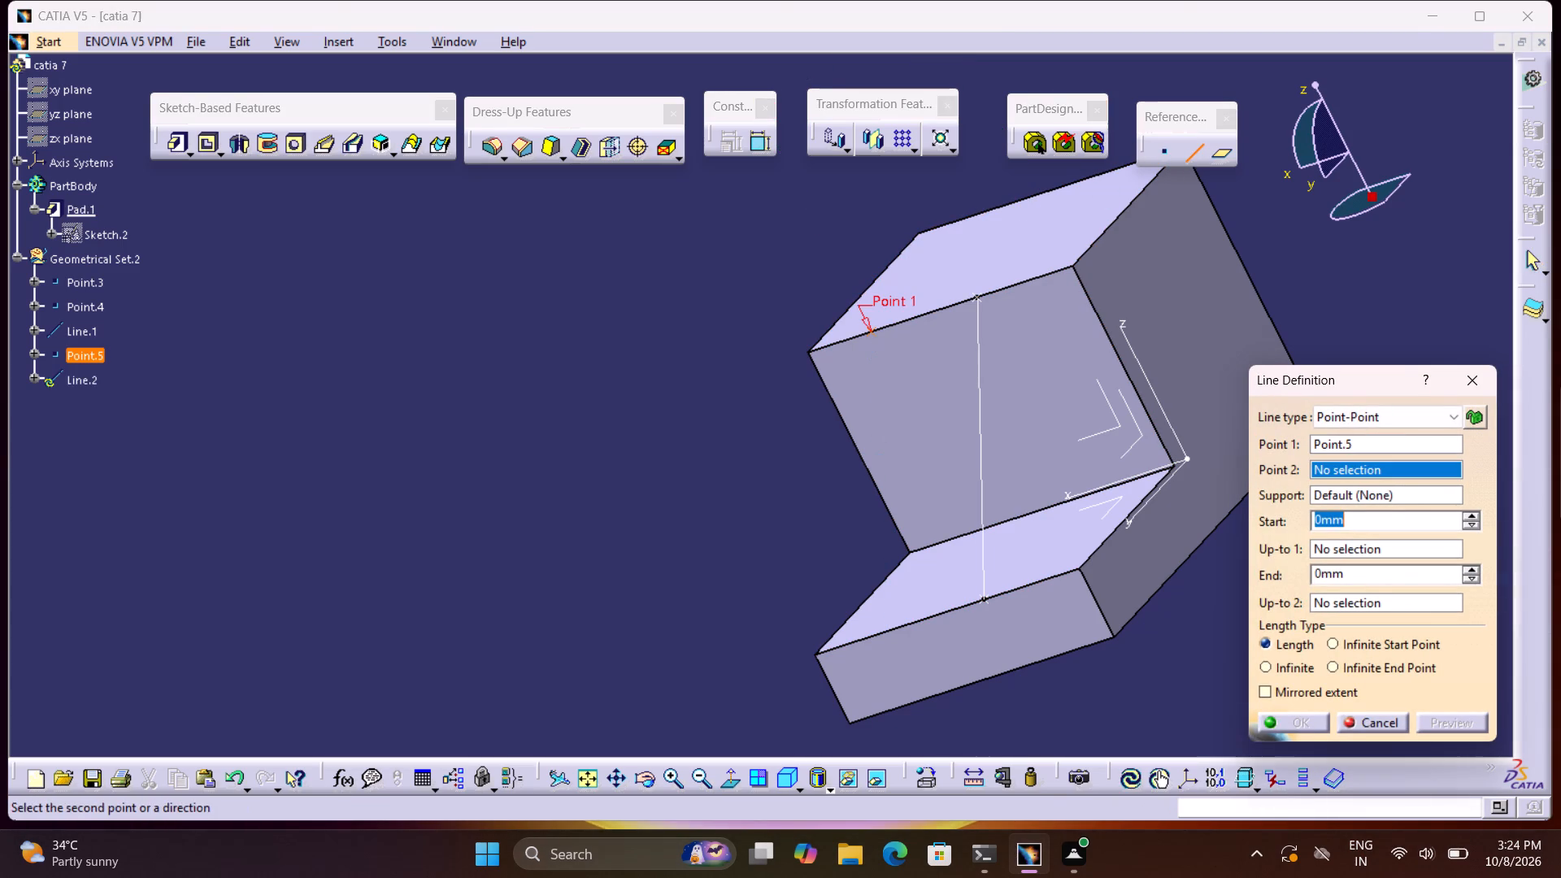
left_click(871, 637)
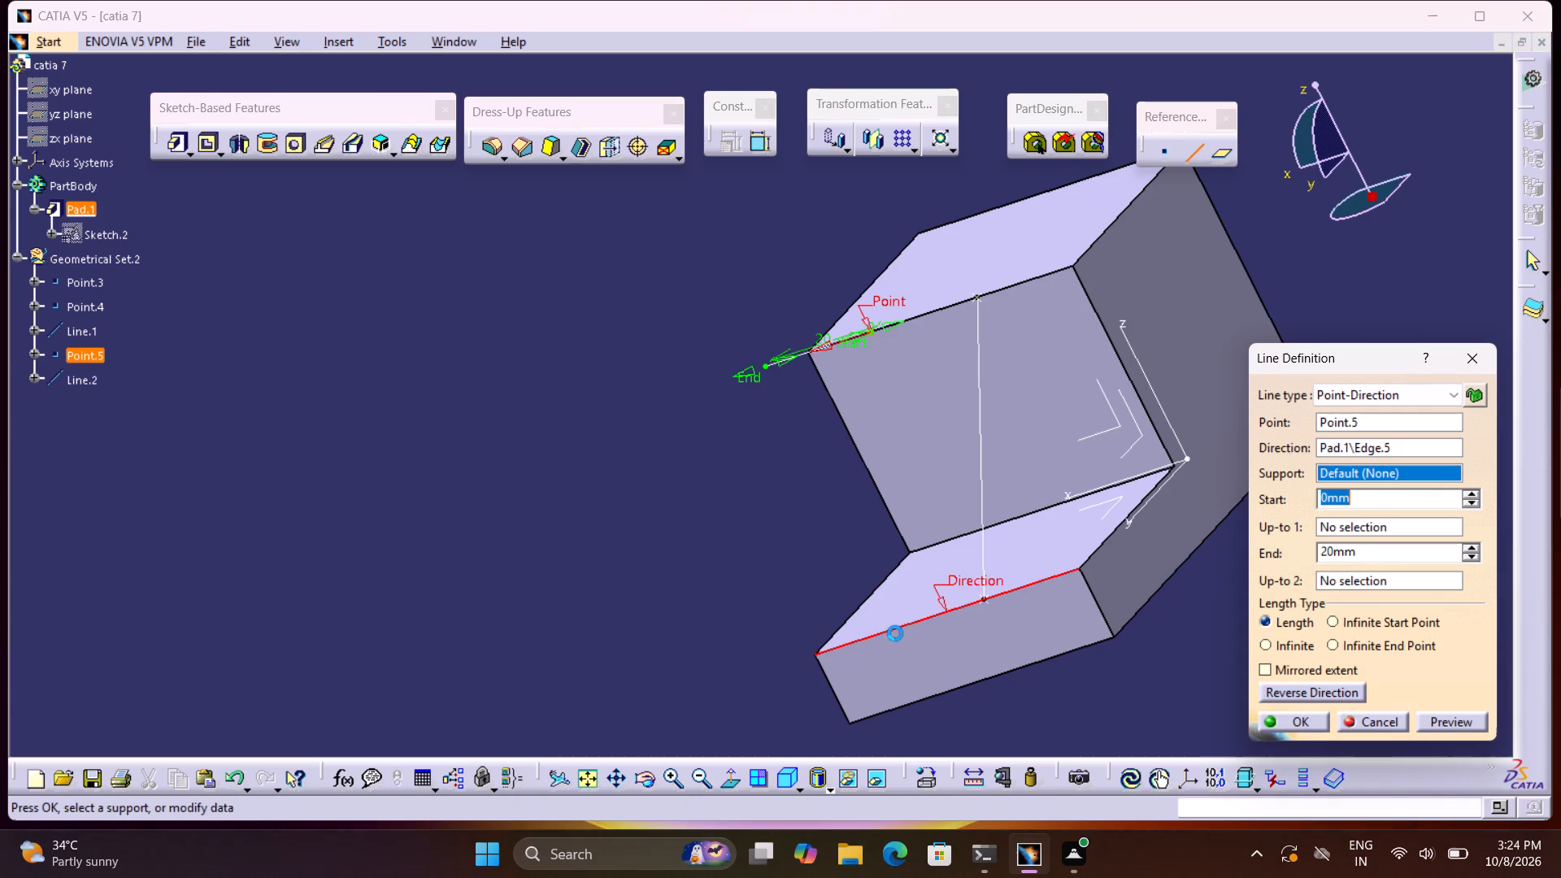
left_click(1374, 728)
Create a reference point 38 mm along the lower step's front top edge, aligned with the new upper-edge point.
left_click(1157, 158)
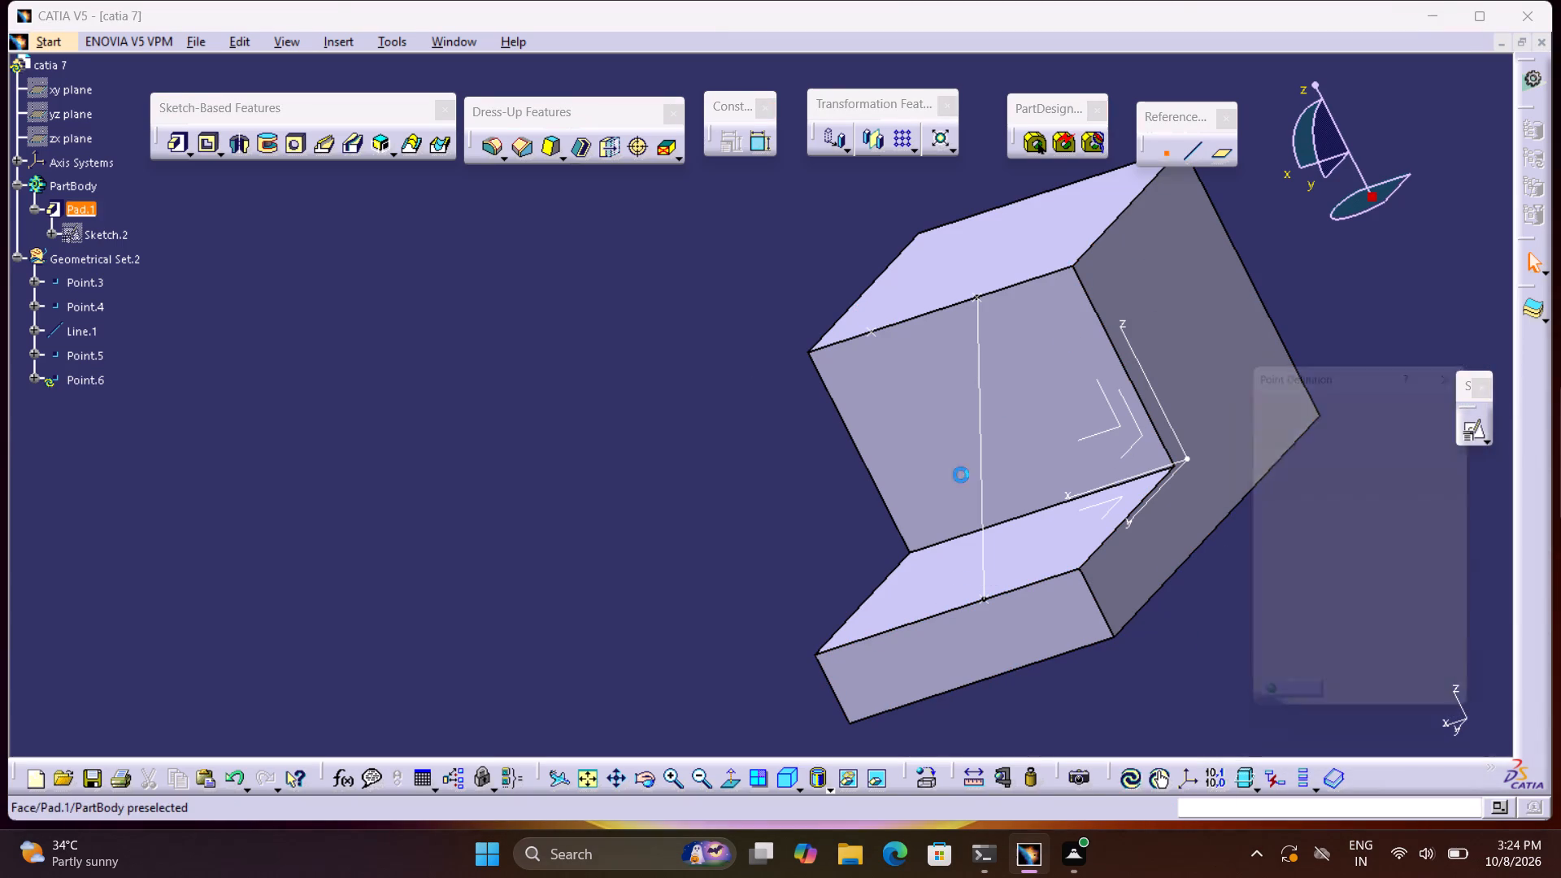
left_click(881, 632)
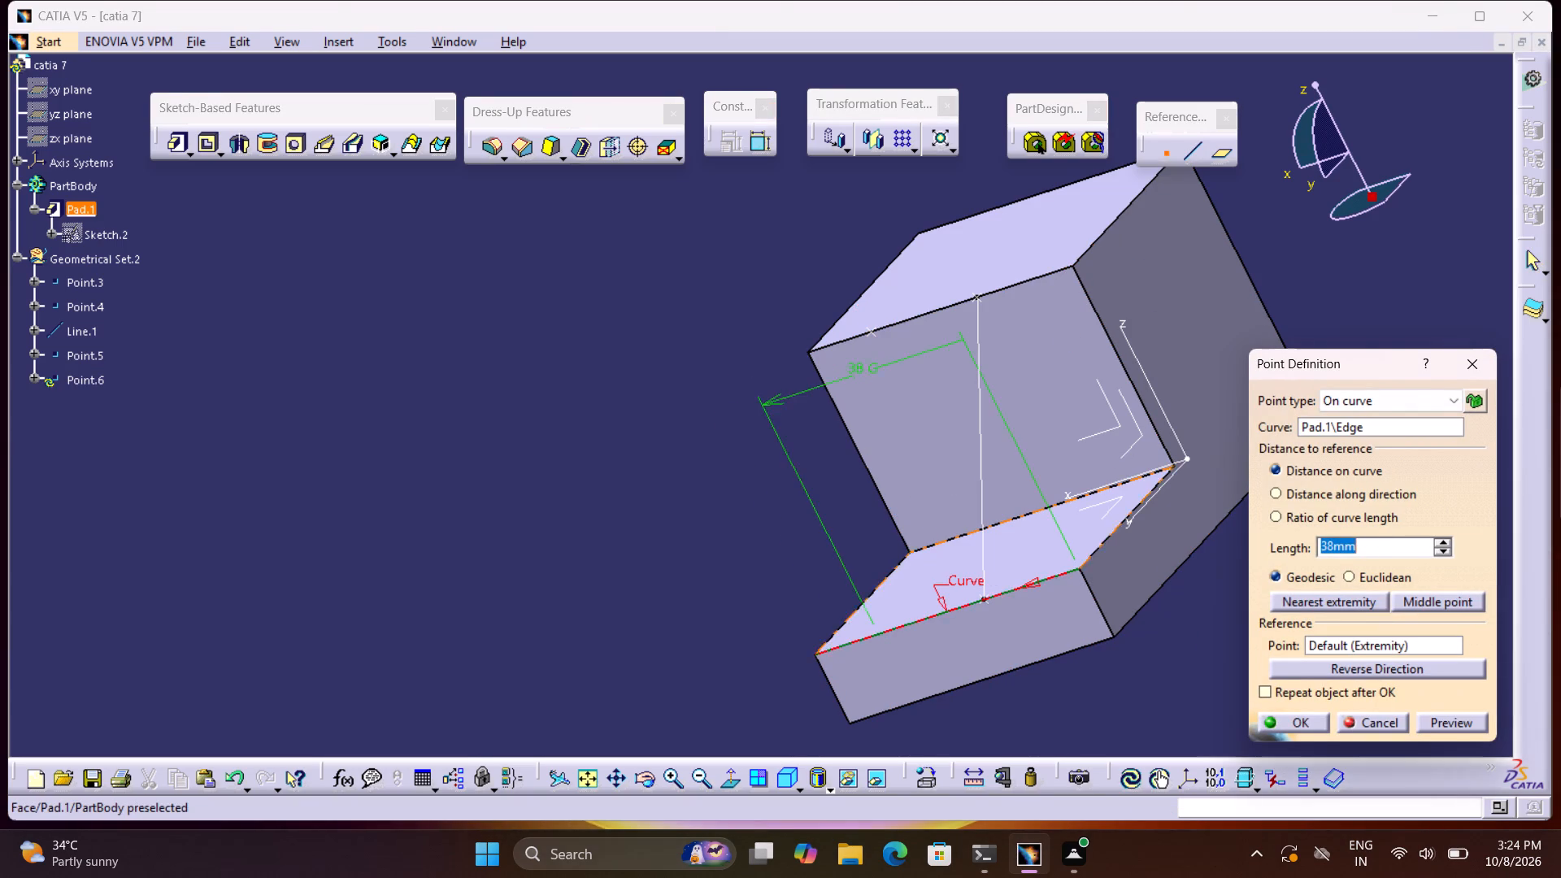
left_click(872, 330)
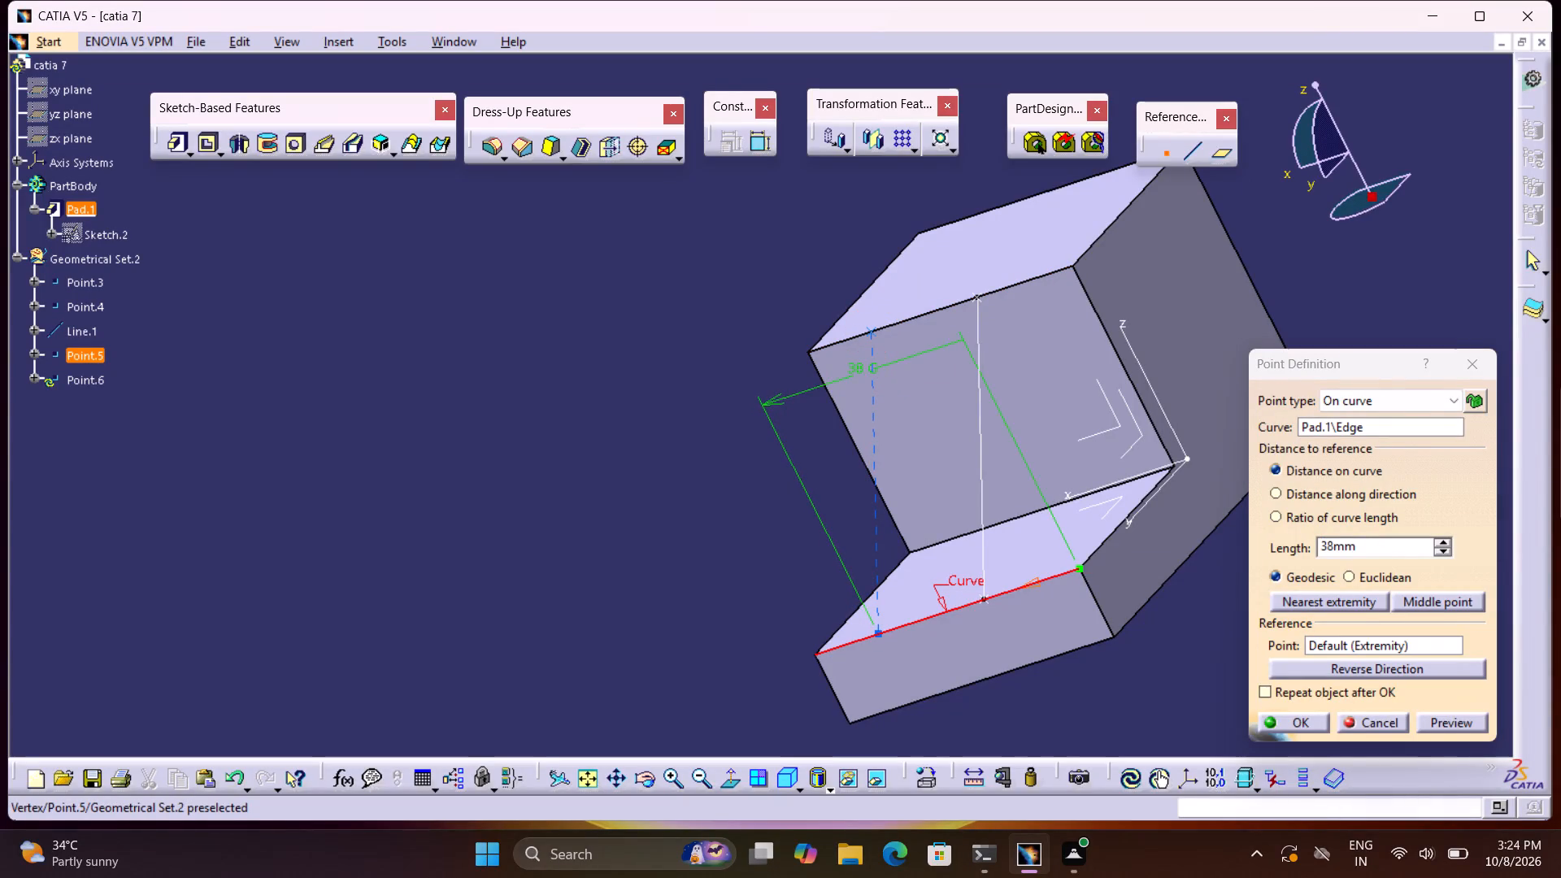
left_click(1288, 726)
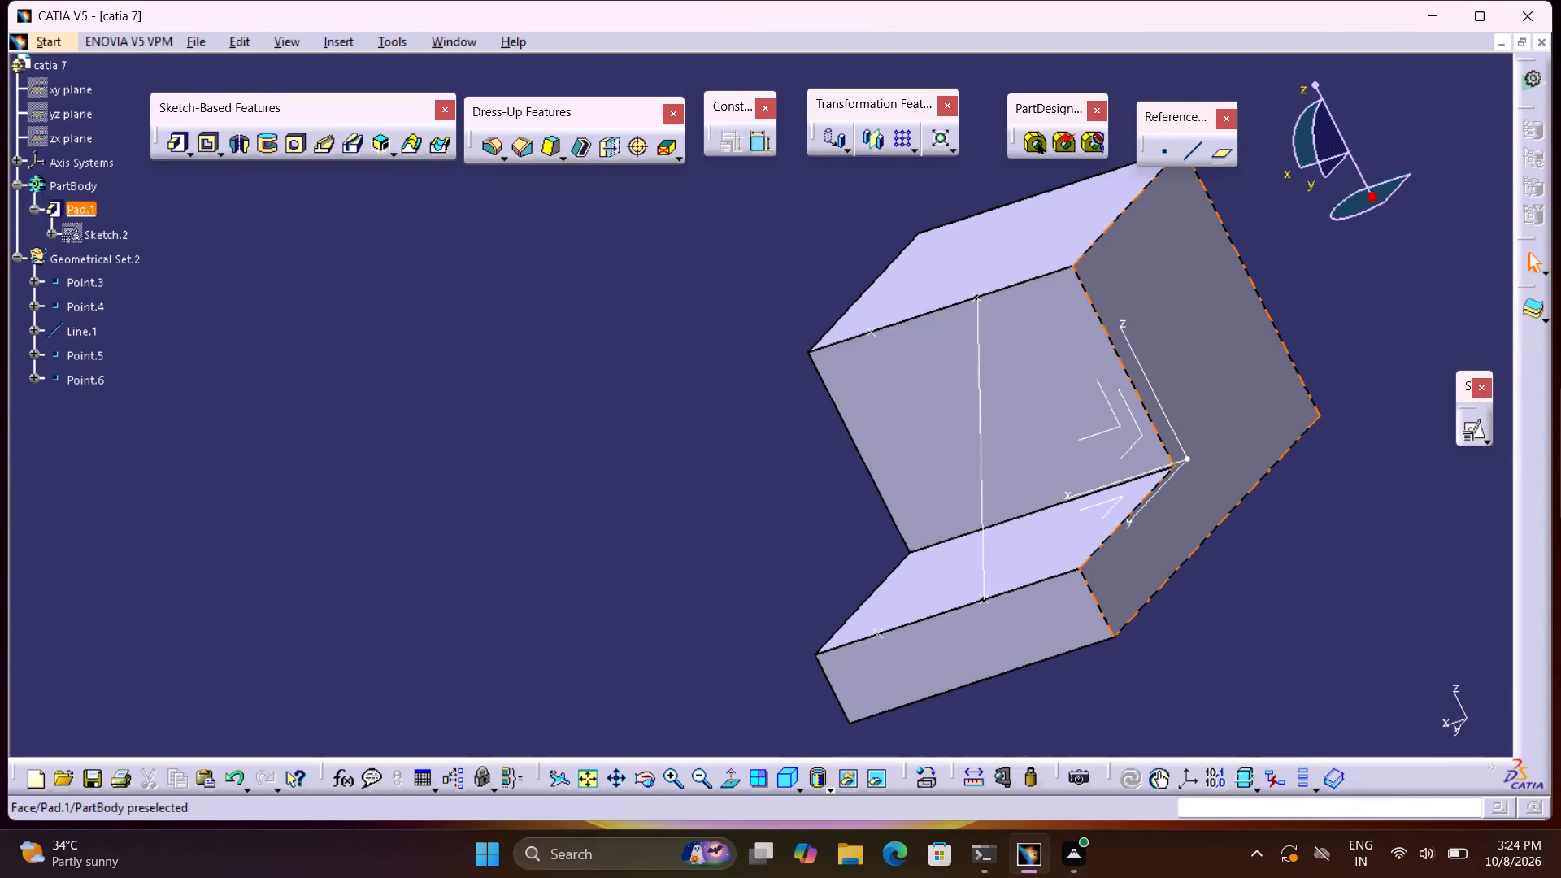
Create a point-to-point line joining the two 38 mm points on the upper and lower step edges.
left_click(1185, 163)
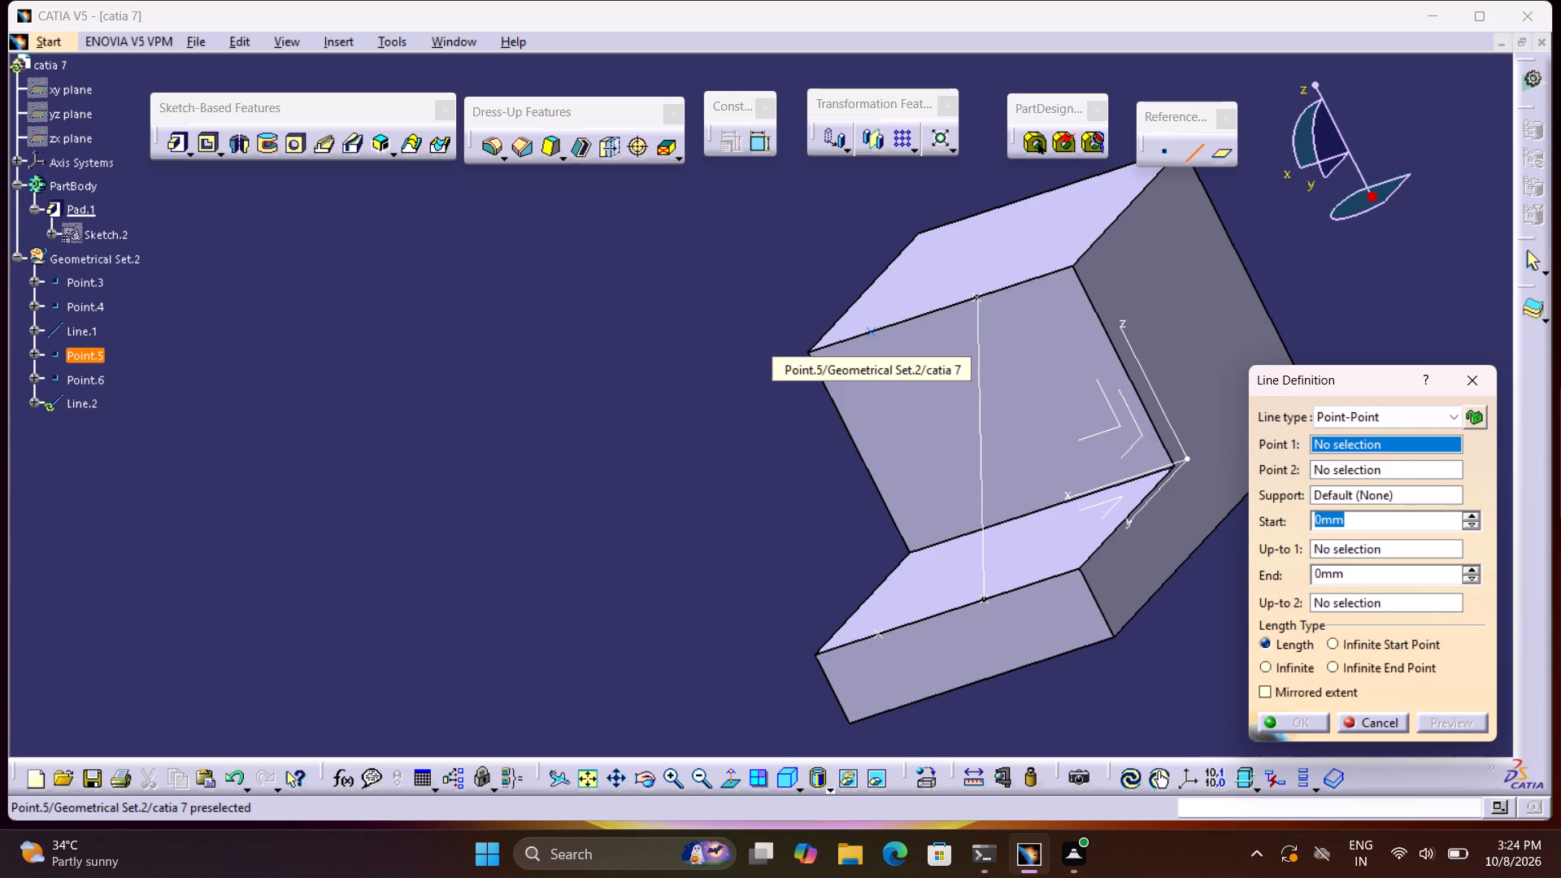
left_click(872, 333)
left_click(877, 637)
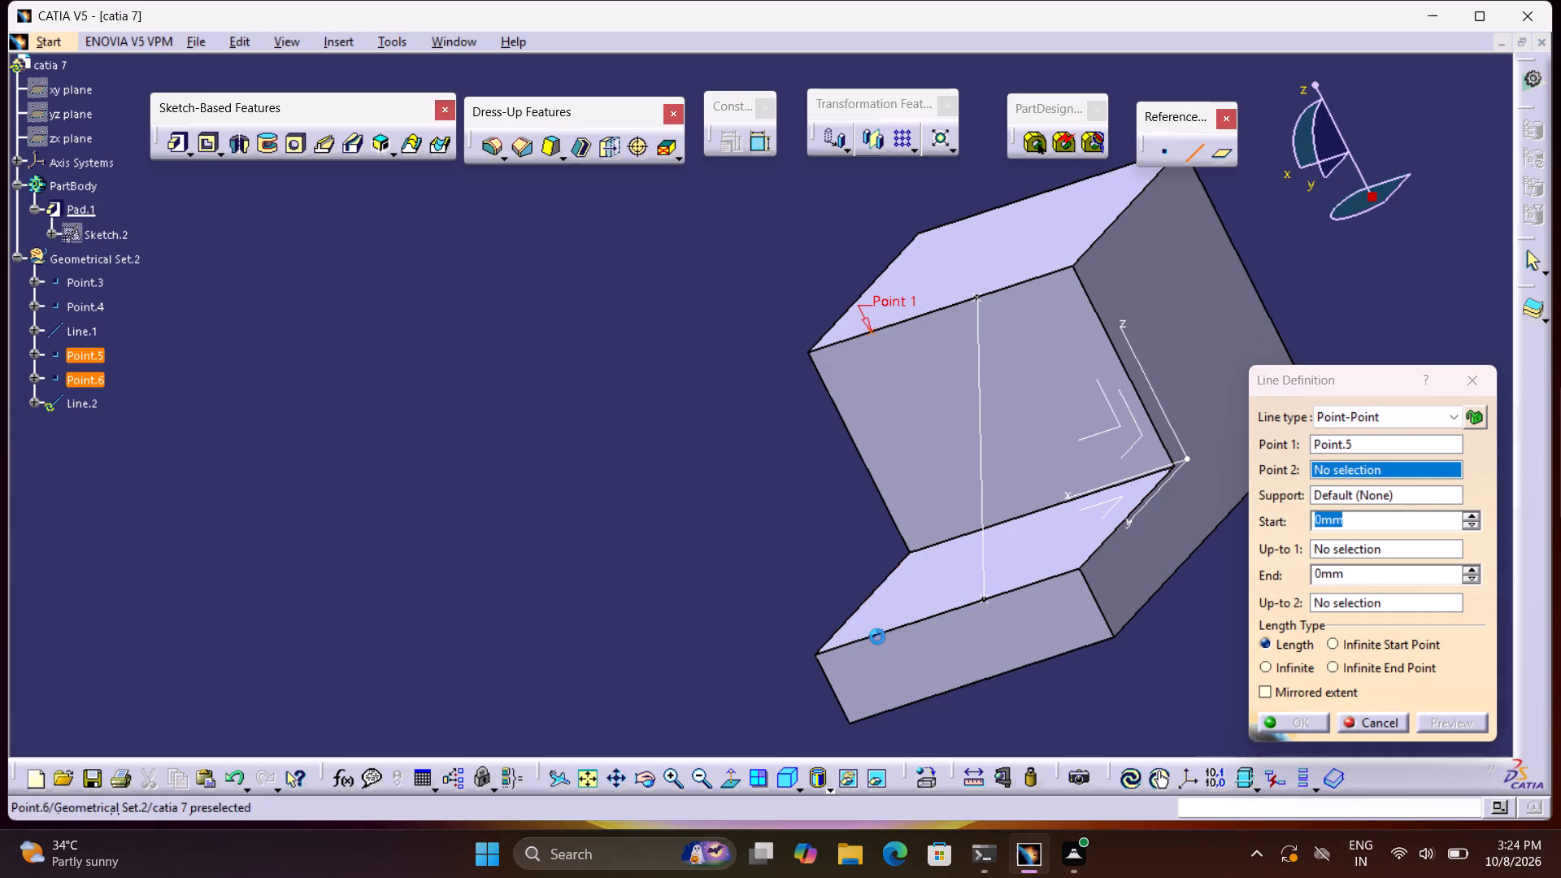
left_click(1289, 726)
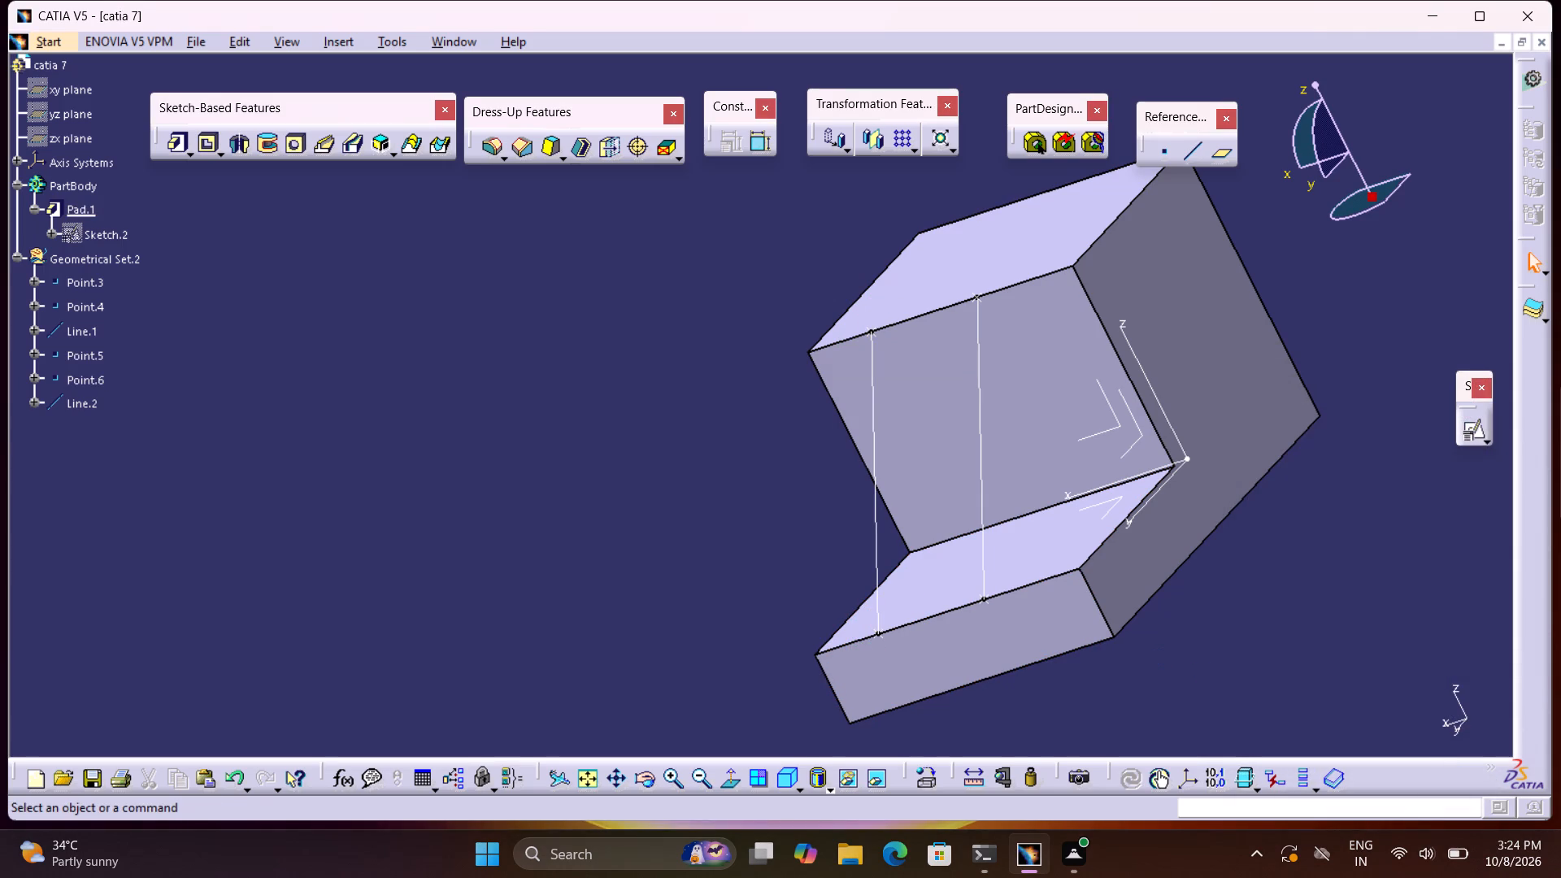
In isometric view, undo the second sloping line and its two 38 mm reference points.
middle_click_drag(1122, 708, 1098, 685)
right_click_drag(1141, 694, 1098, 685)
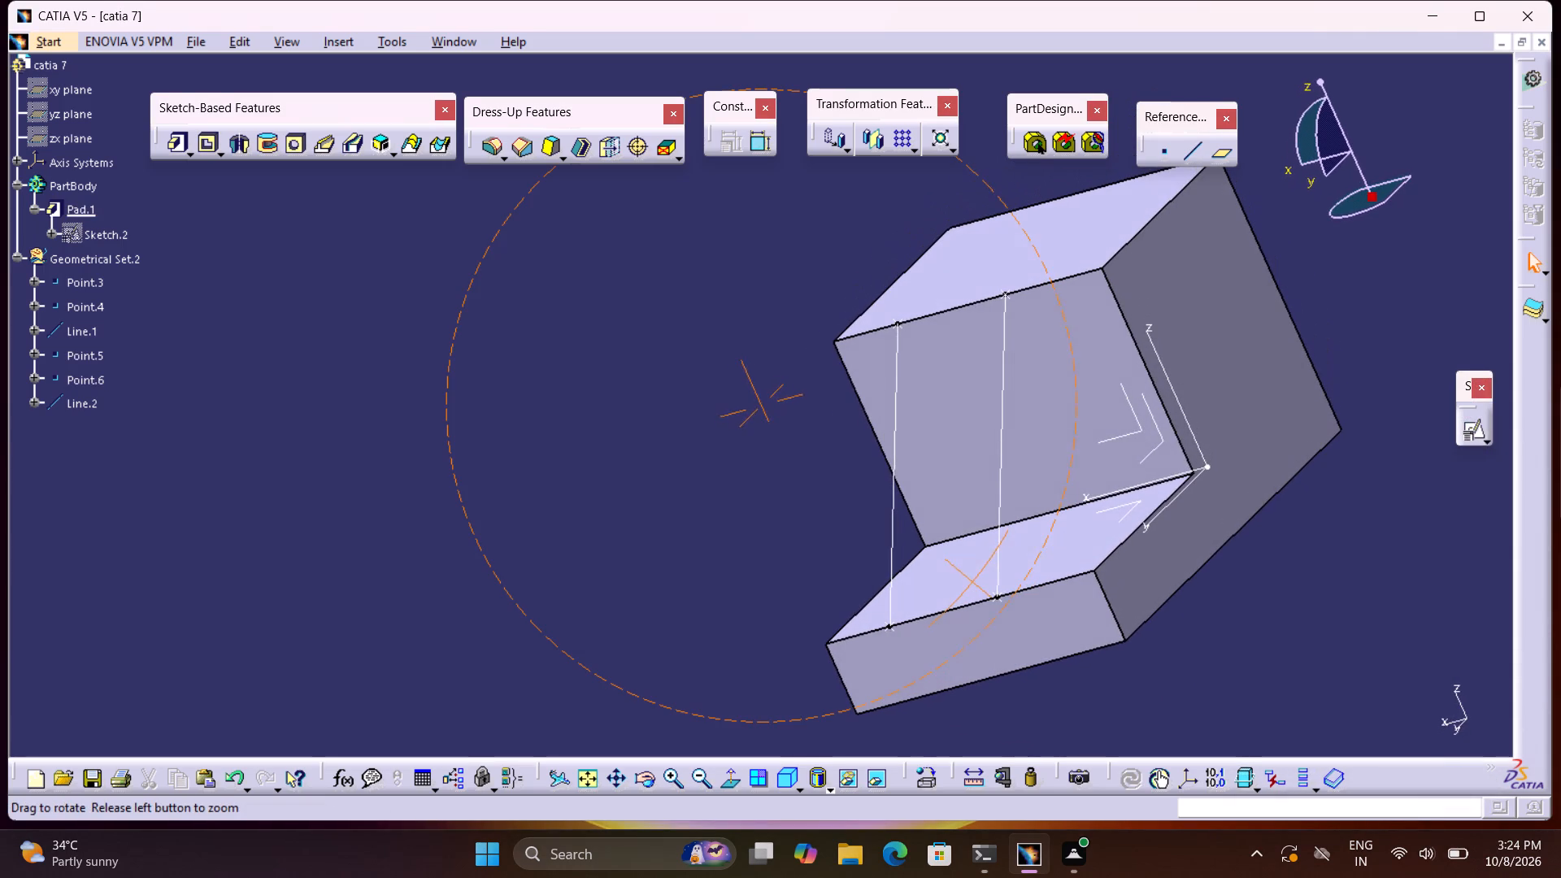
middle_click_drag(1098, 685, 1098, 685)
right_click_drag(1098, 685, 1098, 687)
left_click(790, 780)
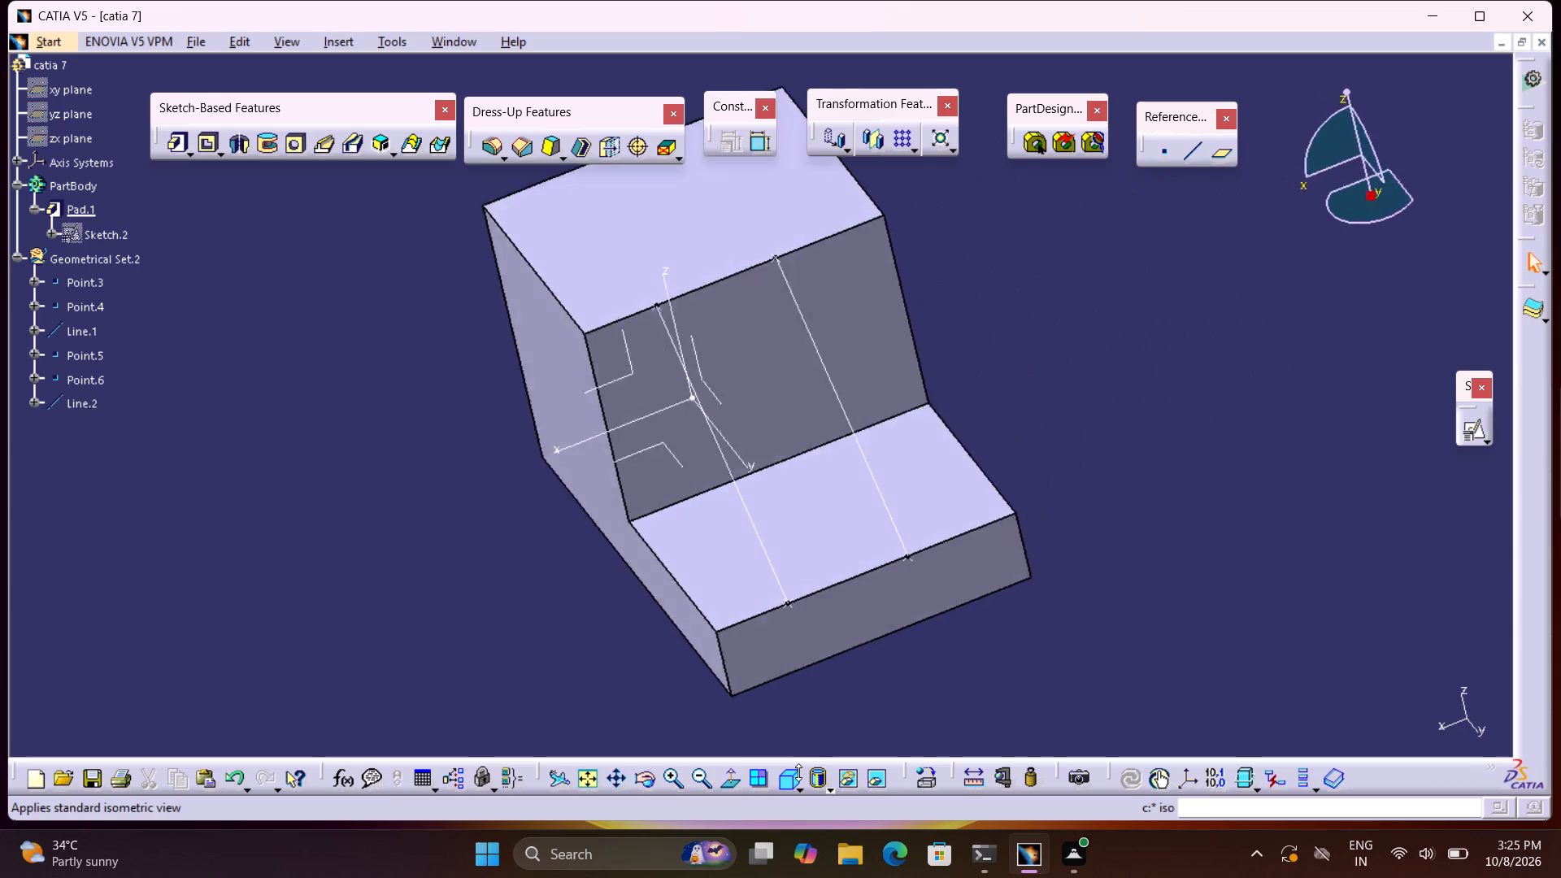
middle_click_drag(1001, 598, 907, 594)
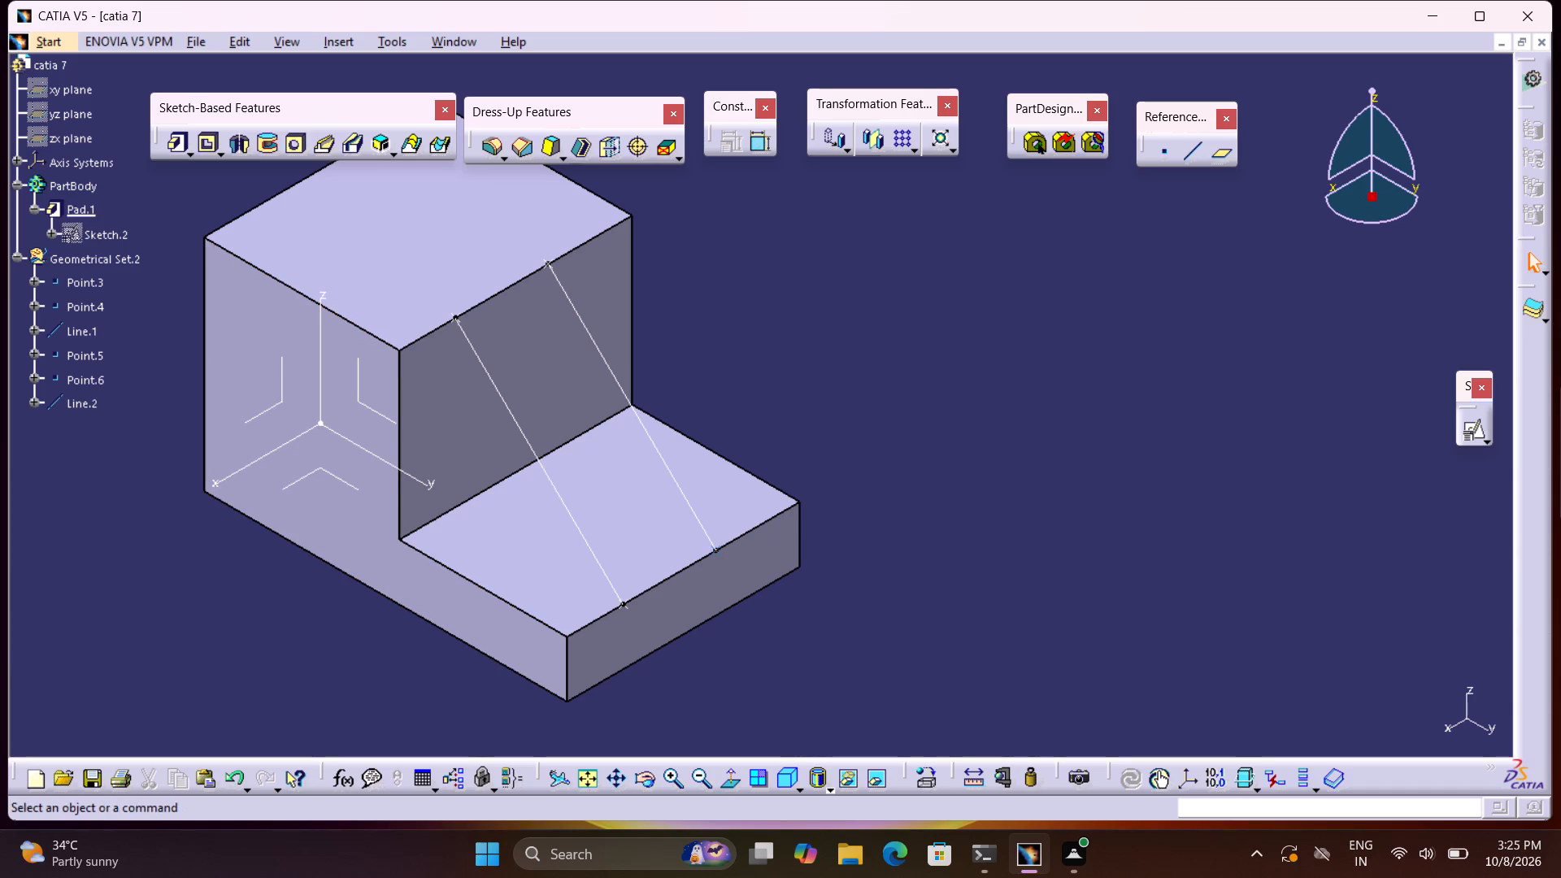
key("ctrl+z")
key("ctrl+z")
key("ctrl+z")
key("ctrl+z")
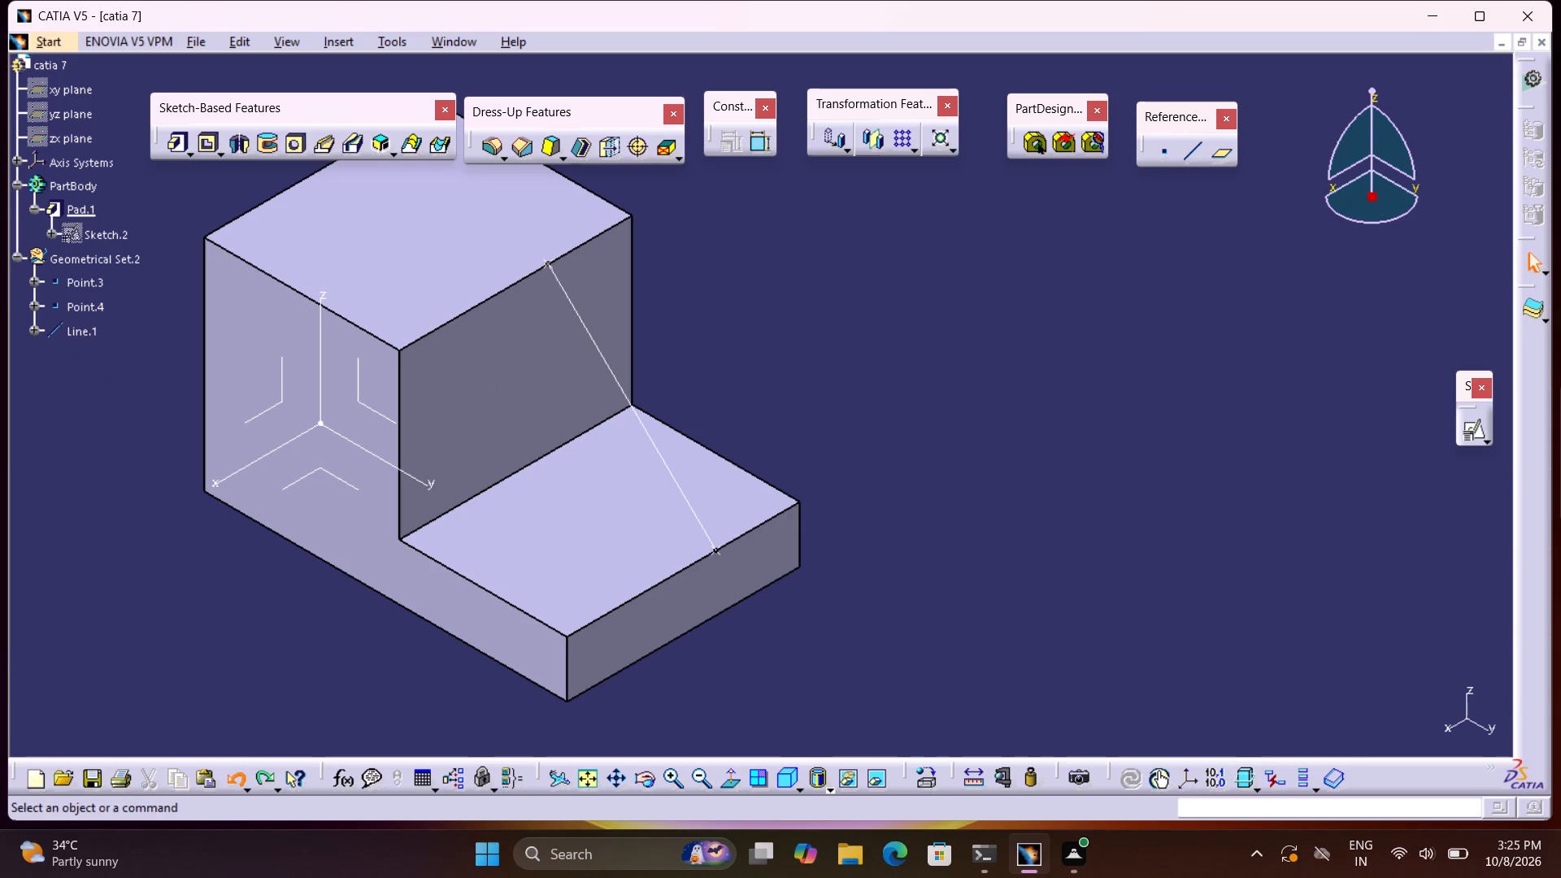
Undo the remaining sloping line, its reference points and the earlier edits, back to the edge fillet on the lower step's front corners.
key("ctrl+z")
key("ctrl+z")
key("ctrl+z")
key("ctrl+z")
key("ctrl+z")
key("ctrl+z")
key("ctrl+z")
key("ctrl+z")
key("ctrl+z")
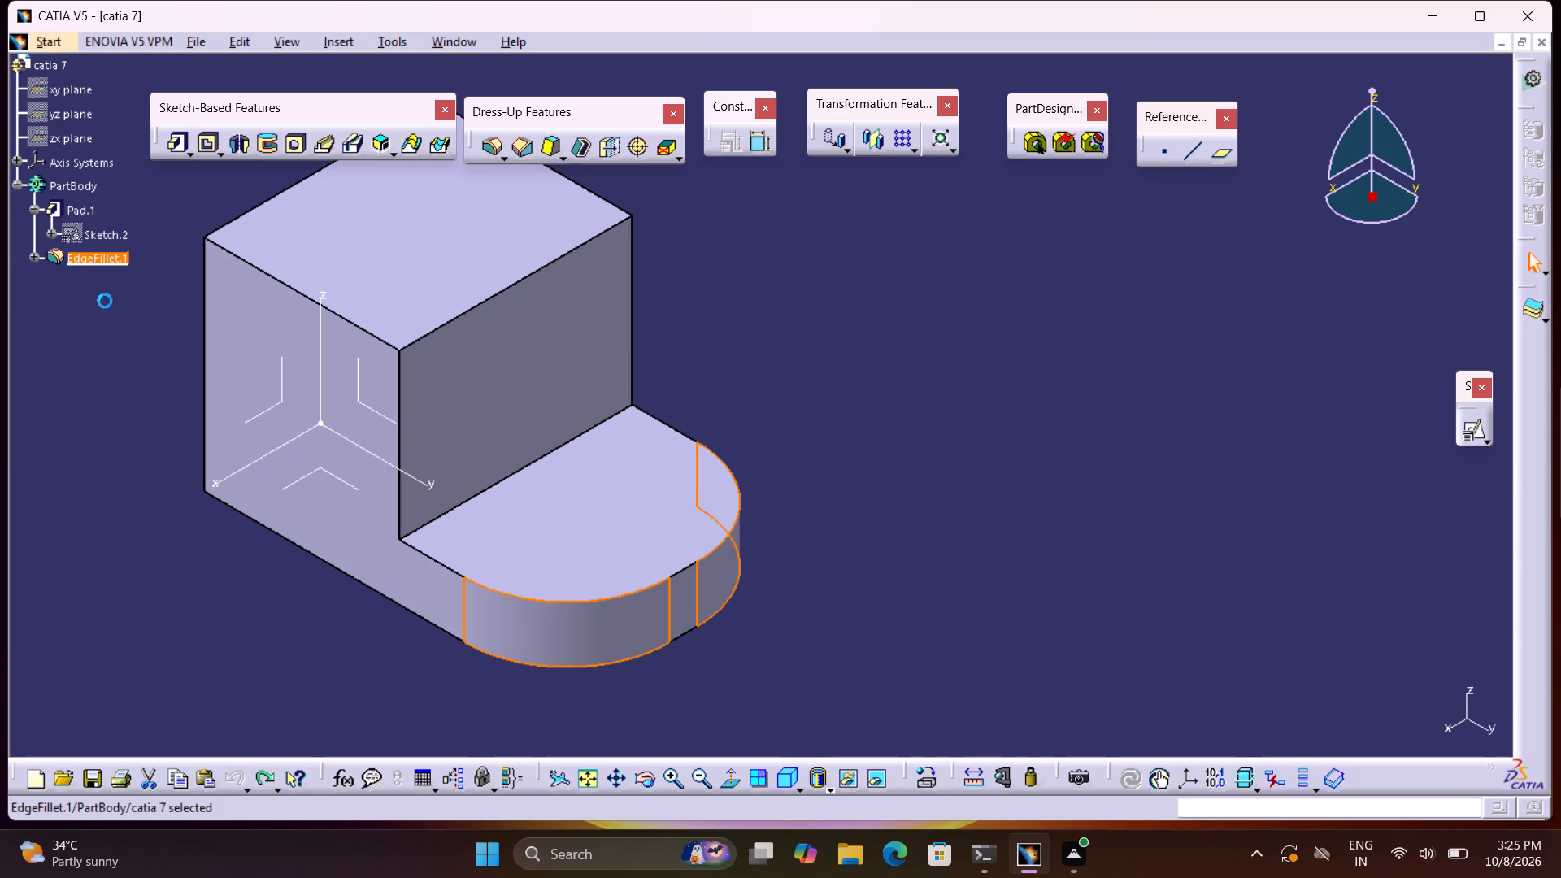
key("ctrl+z")
key("ctrl+z")
key("ctrl+z")
key("ctrl+z")
key("ctrl+z")
key("ctrl+z")
key("ctrl+z")
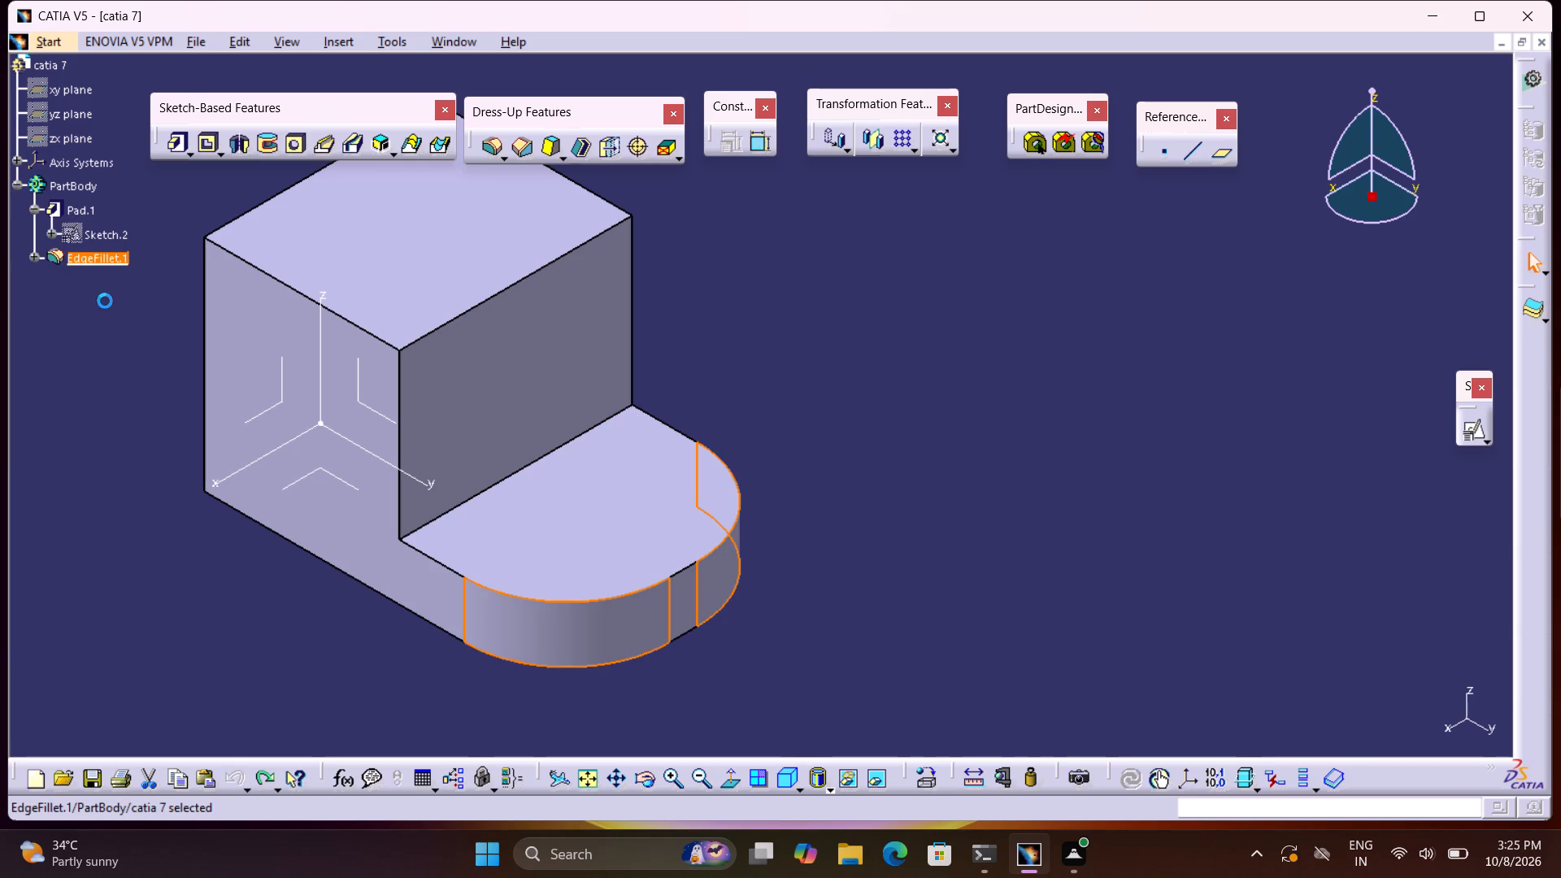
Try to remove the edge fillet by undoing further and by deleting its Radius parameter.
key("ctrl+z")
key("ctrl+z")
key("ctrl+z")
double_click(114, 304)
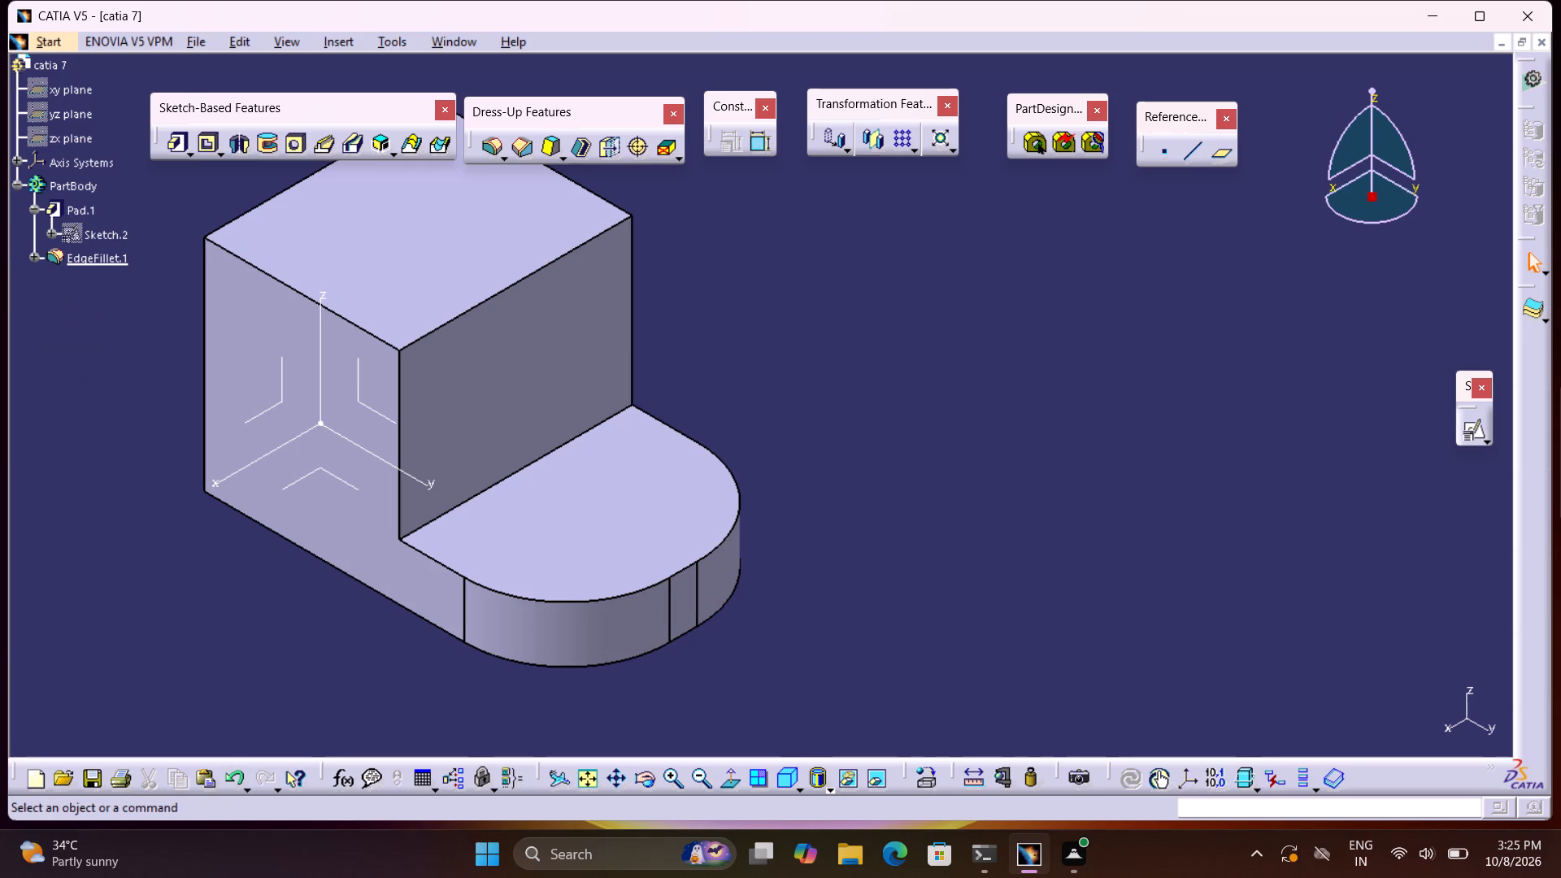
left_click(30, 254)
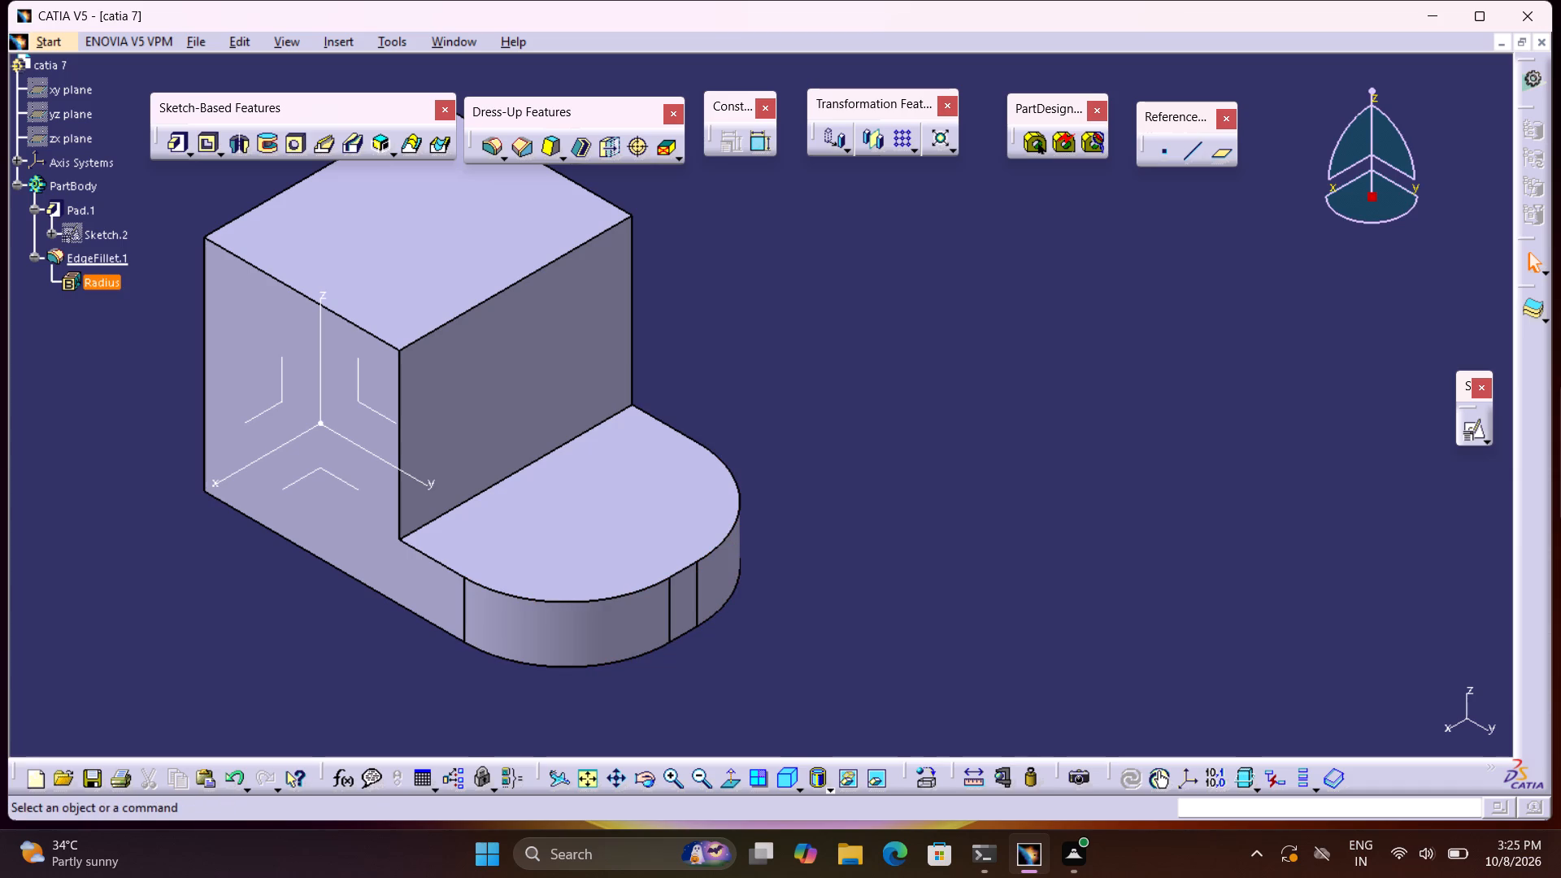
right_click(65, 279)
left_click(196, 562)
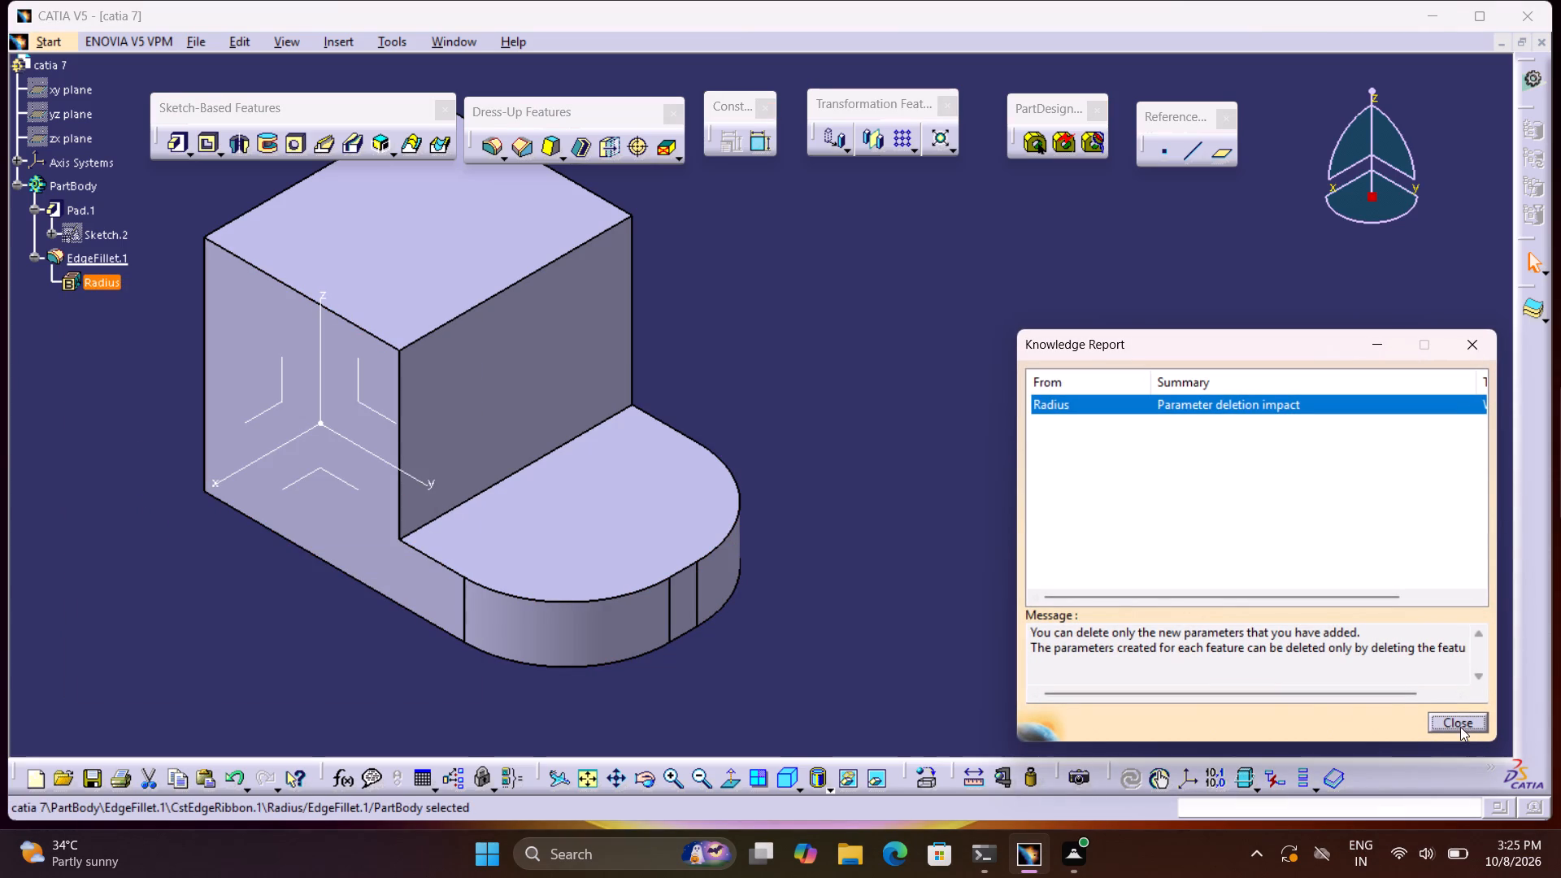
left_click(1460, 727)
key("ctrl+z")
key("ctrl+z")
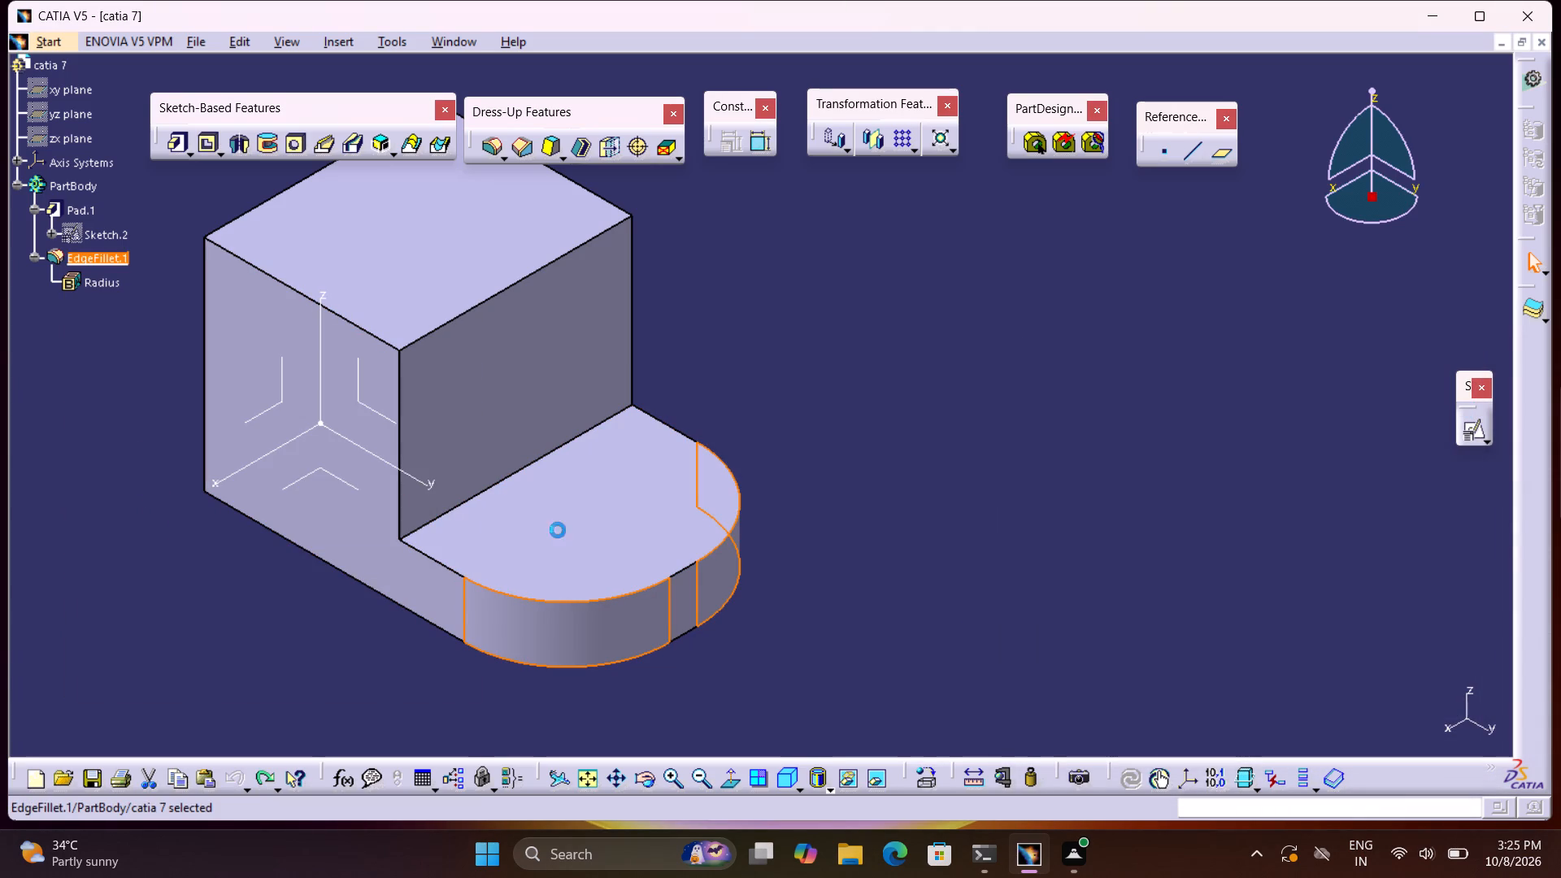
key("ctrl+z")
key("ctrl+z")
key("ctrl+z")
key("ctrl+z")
Delete the edge fillet feature from the lower step's front corners.
right_click(80, 260)
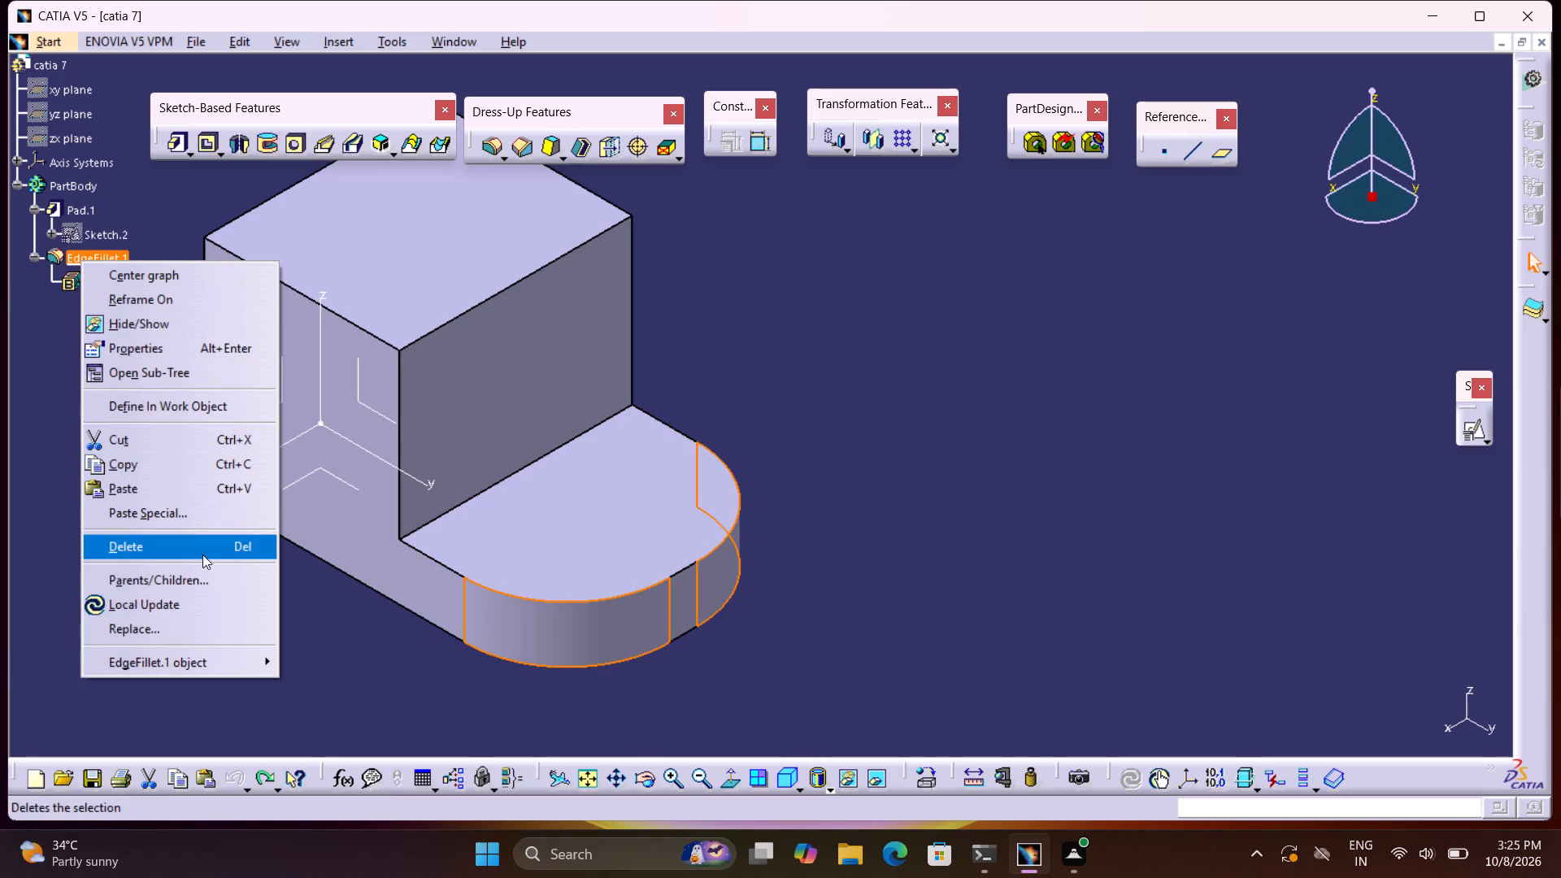
left_click(202, 554)
left_click(1381, 725)
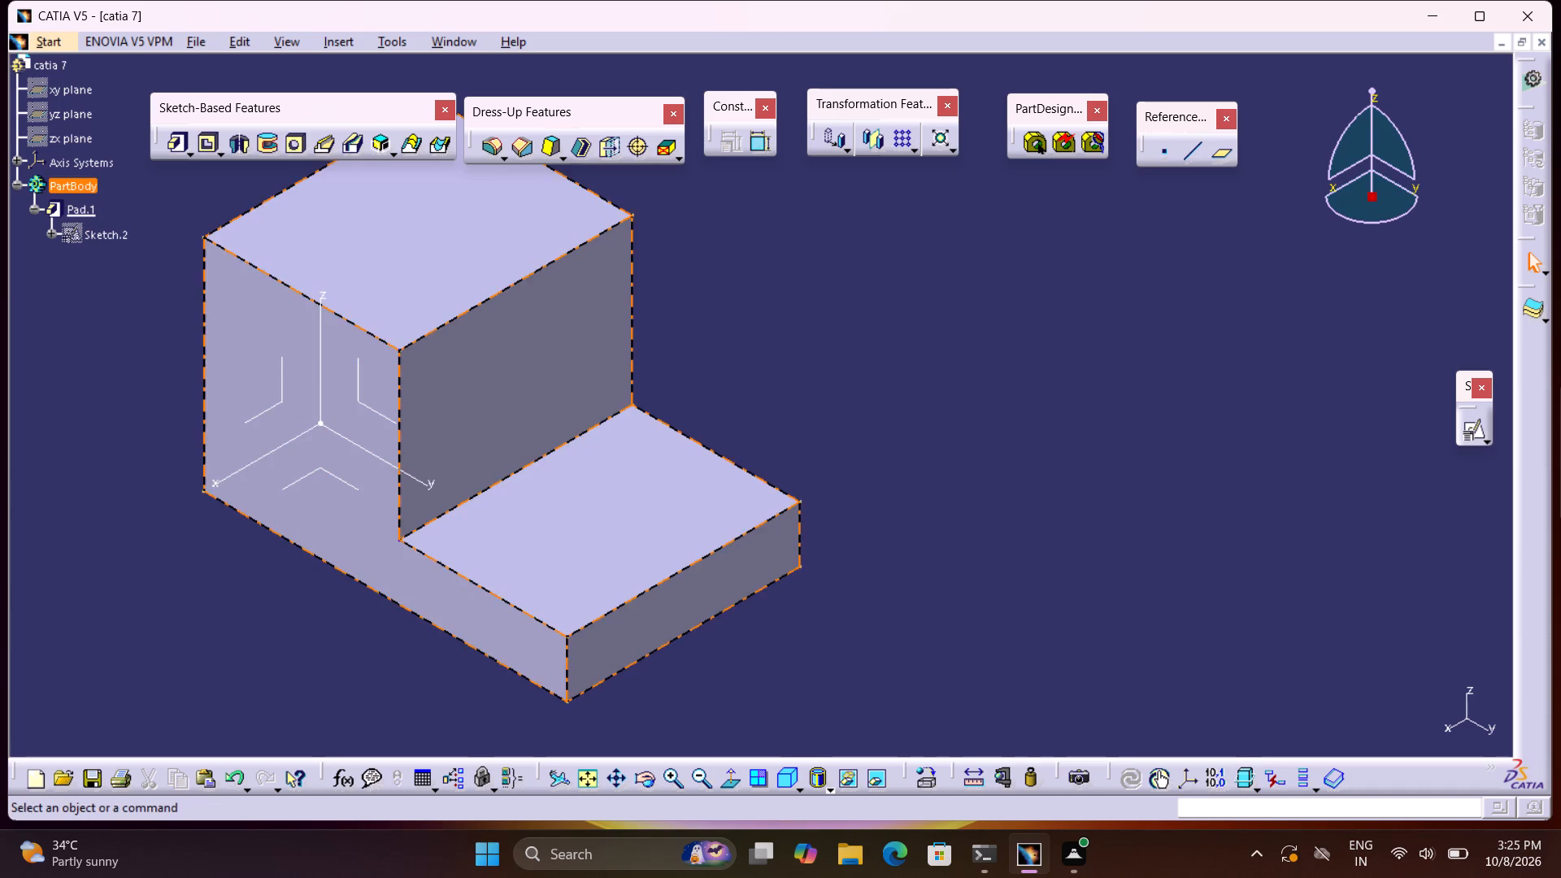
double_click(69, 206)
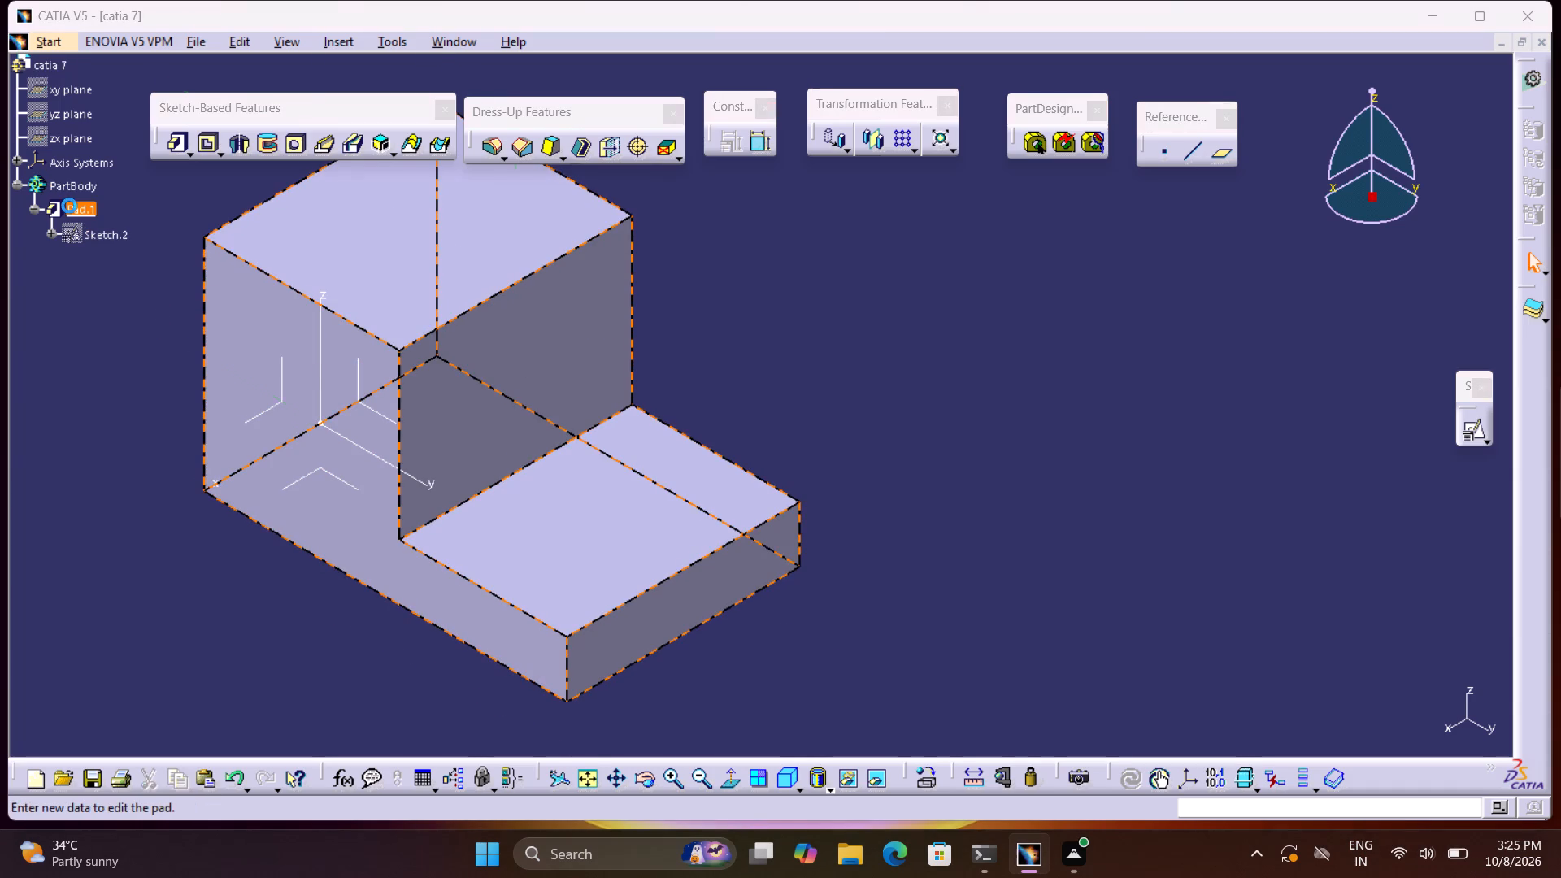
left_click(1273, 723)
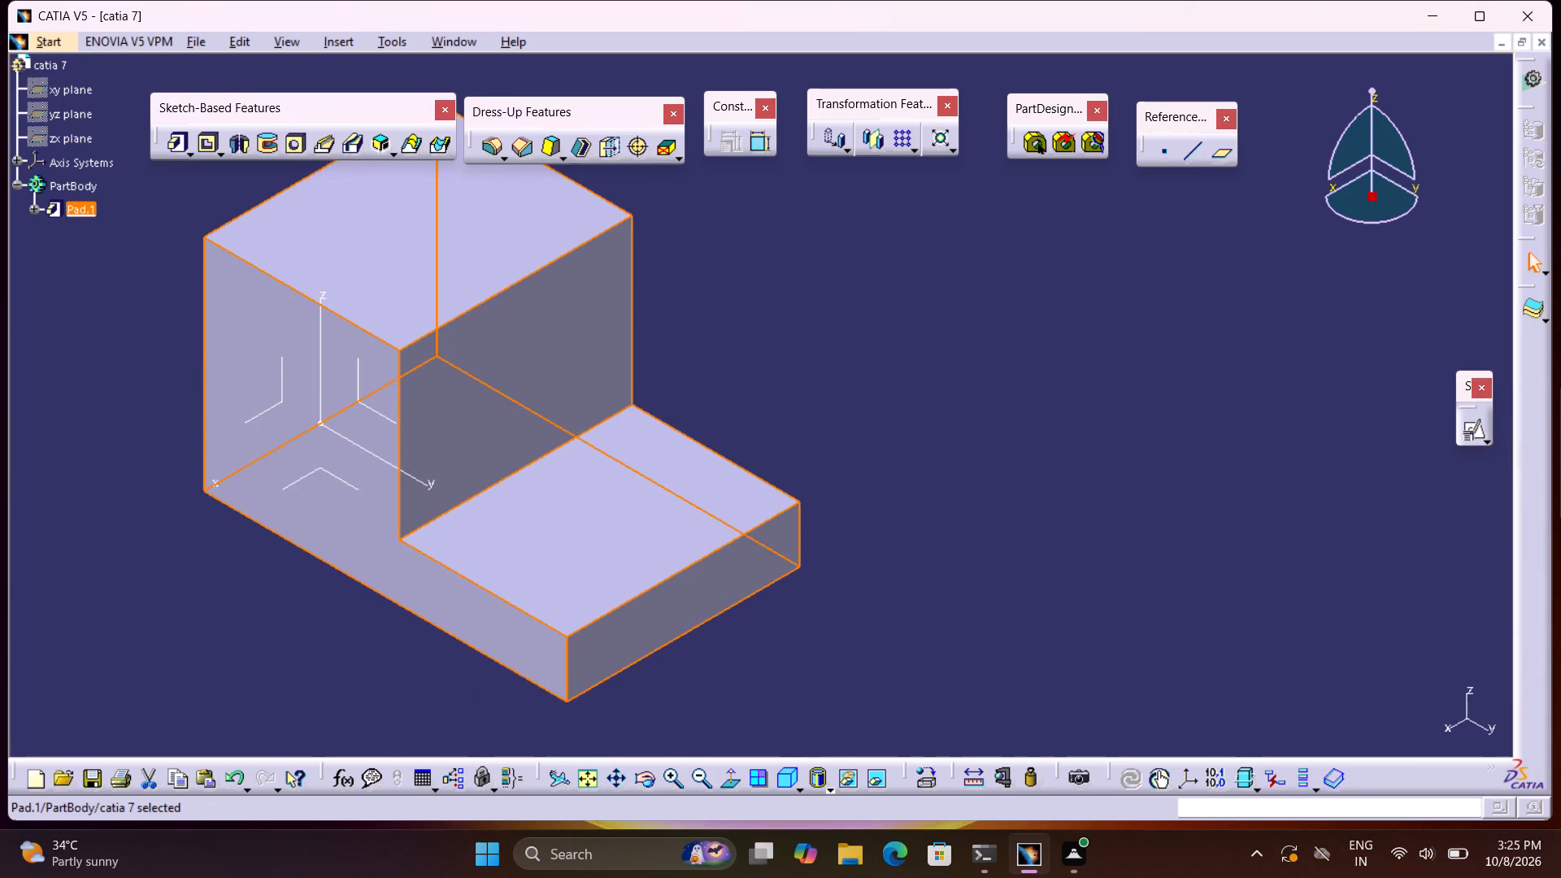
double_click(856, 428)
Open the pad's profile sketch for editing and delete the 42 mm width dimension above the upper block.
left_click(35, 204)
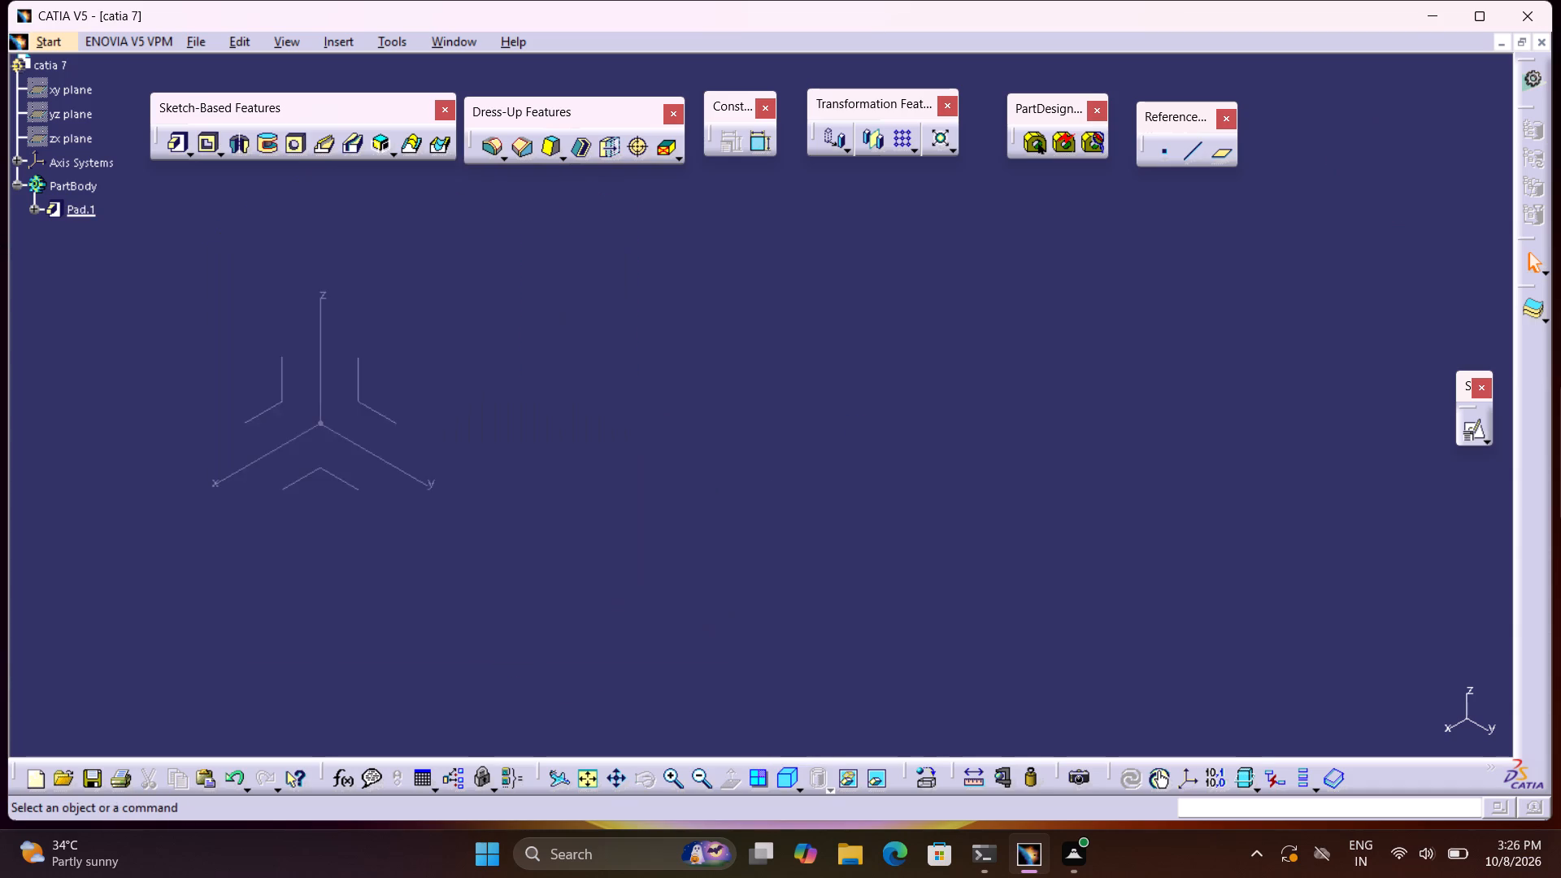
left_click(35, 200)
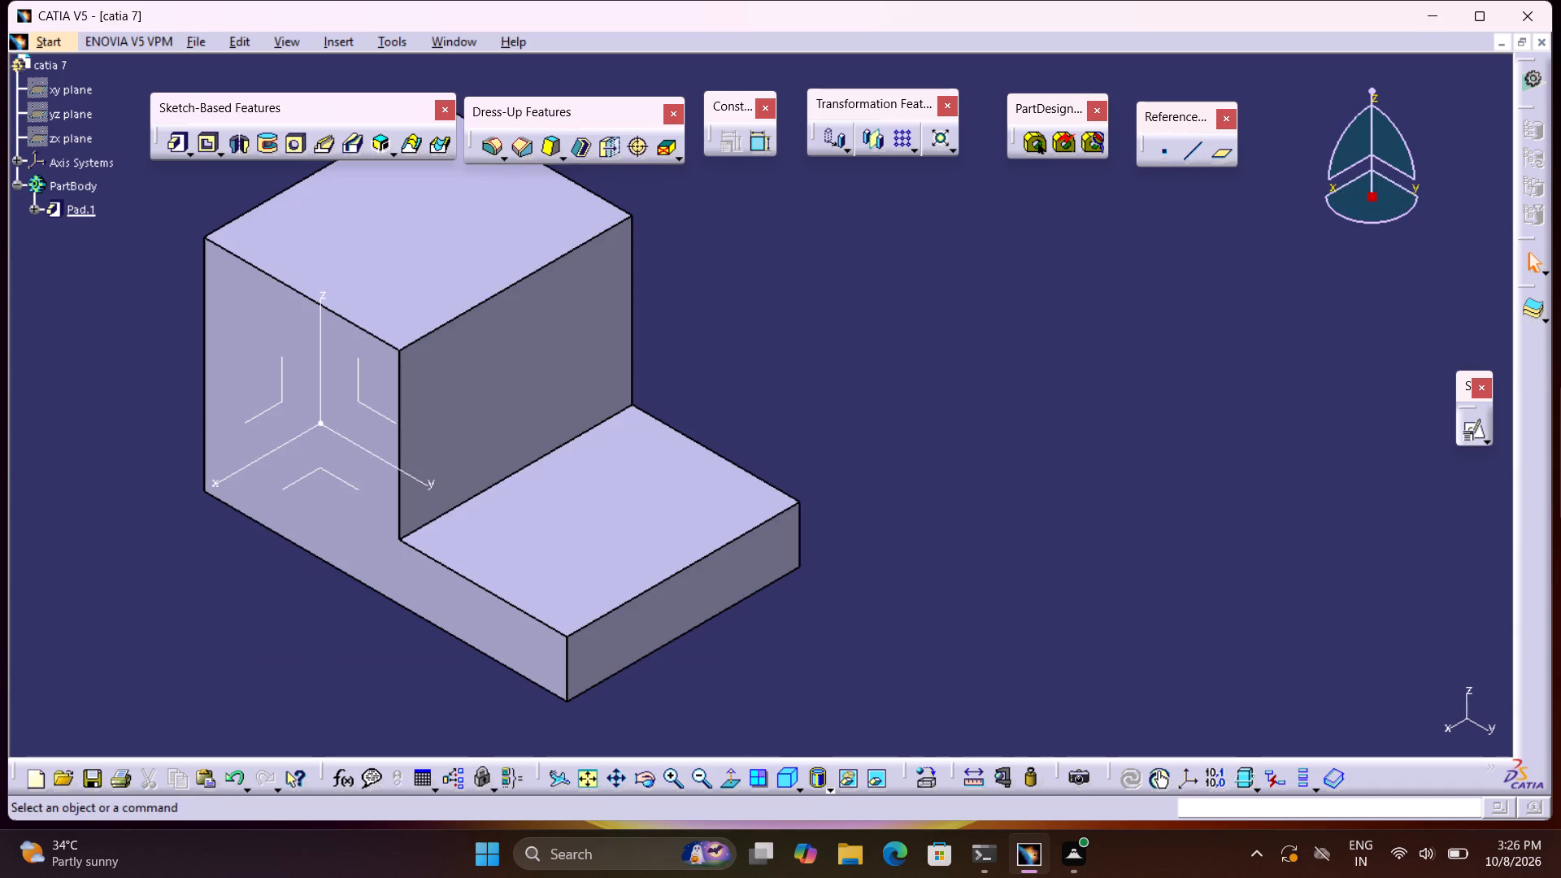
left_click(33, 208)
double_click(83, 237)
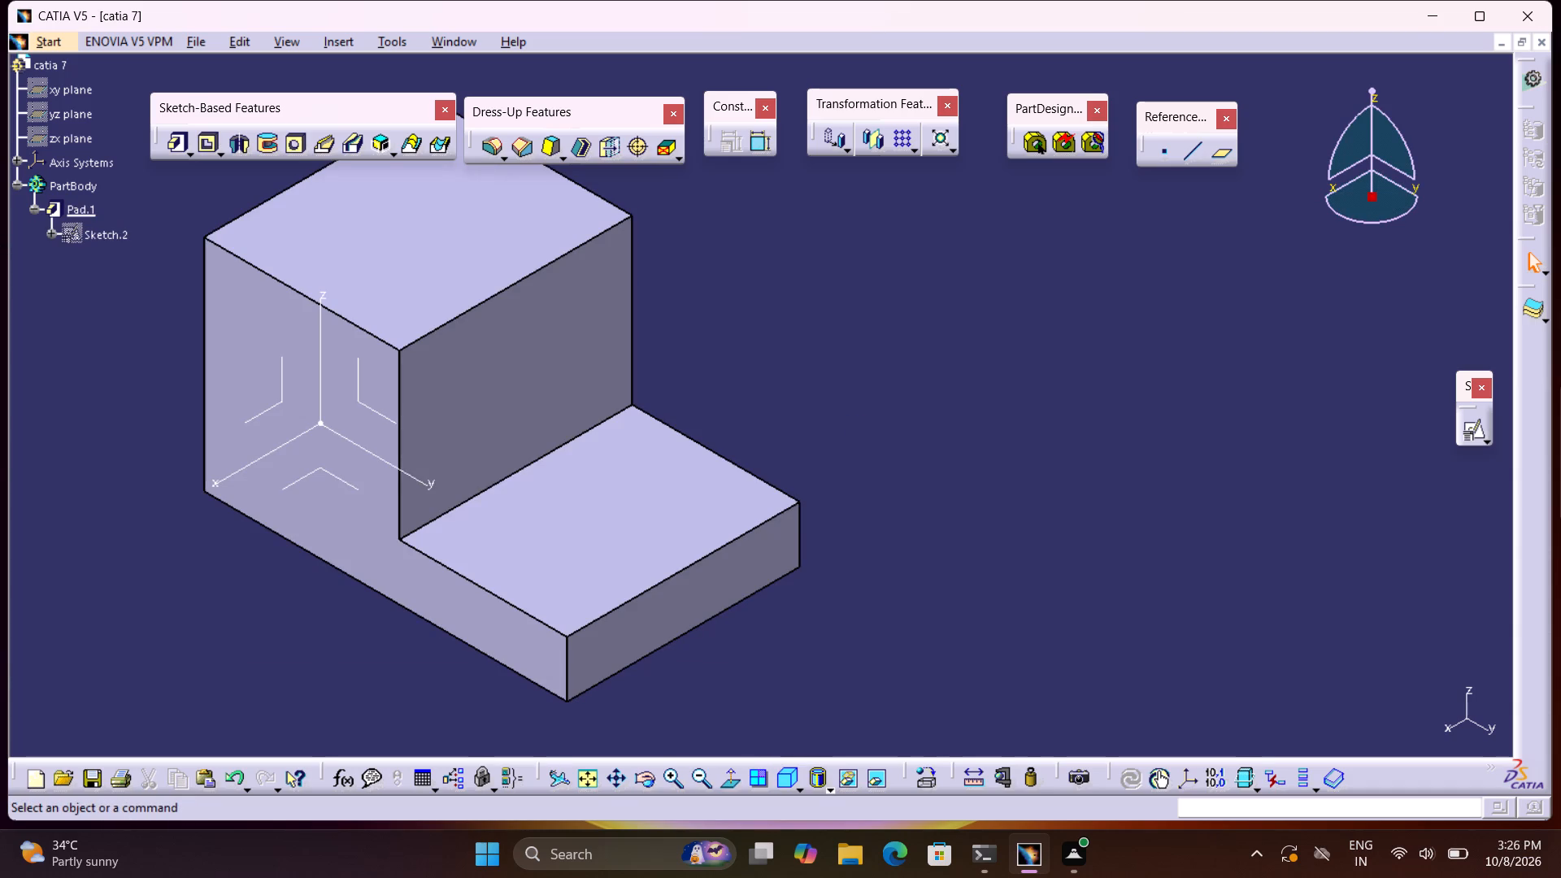
triple_click(115, 233)
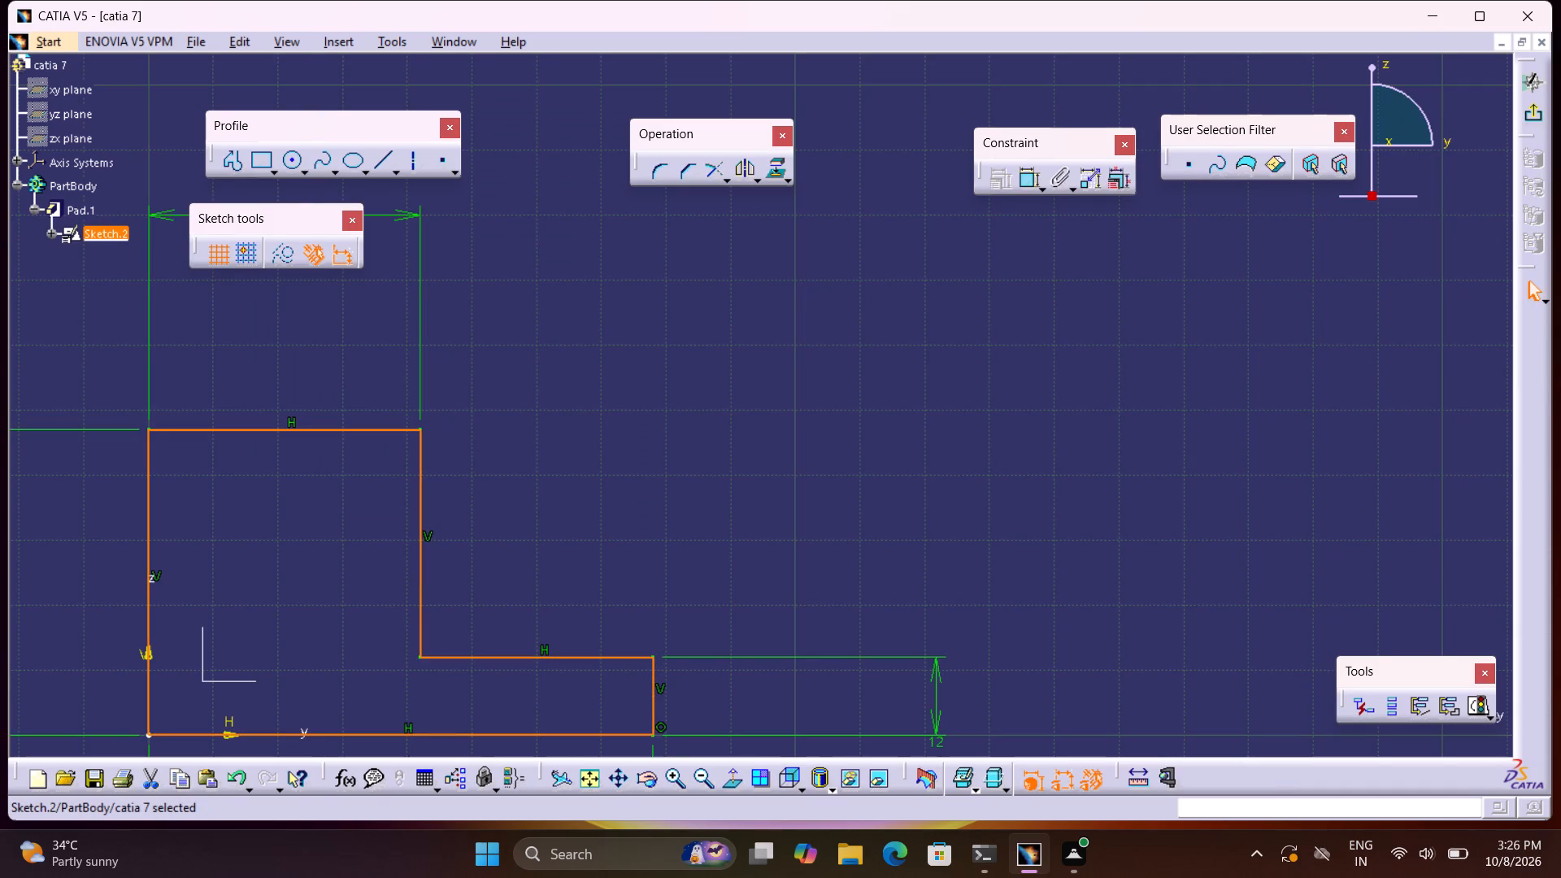
middle_click_drag(472, 411, 461, 349)
right_click(461, 349)
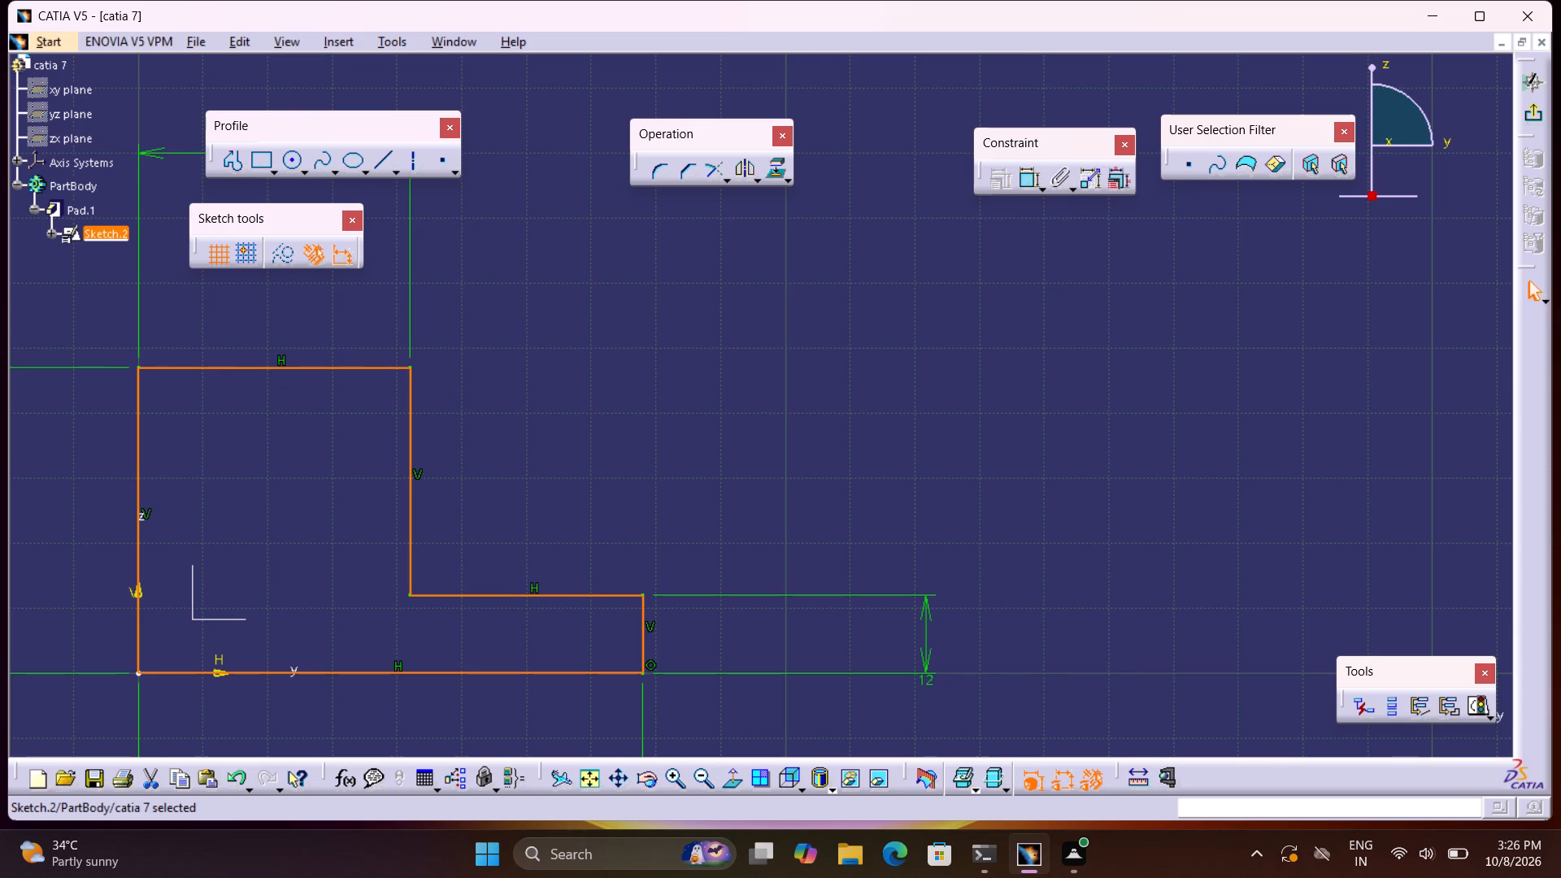
middle_click_drag(463, 425, 643, 464)
left_click(589, 206)
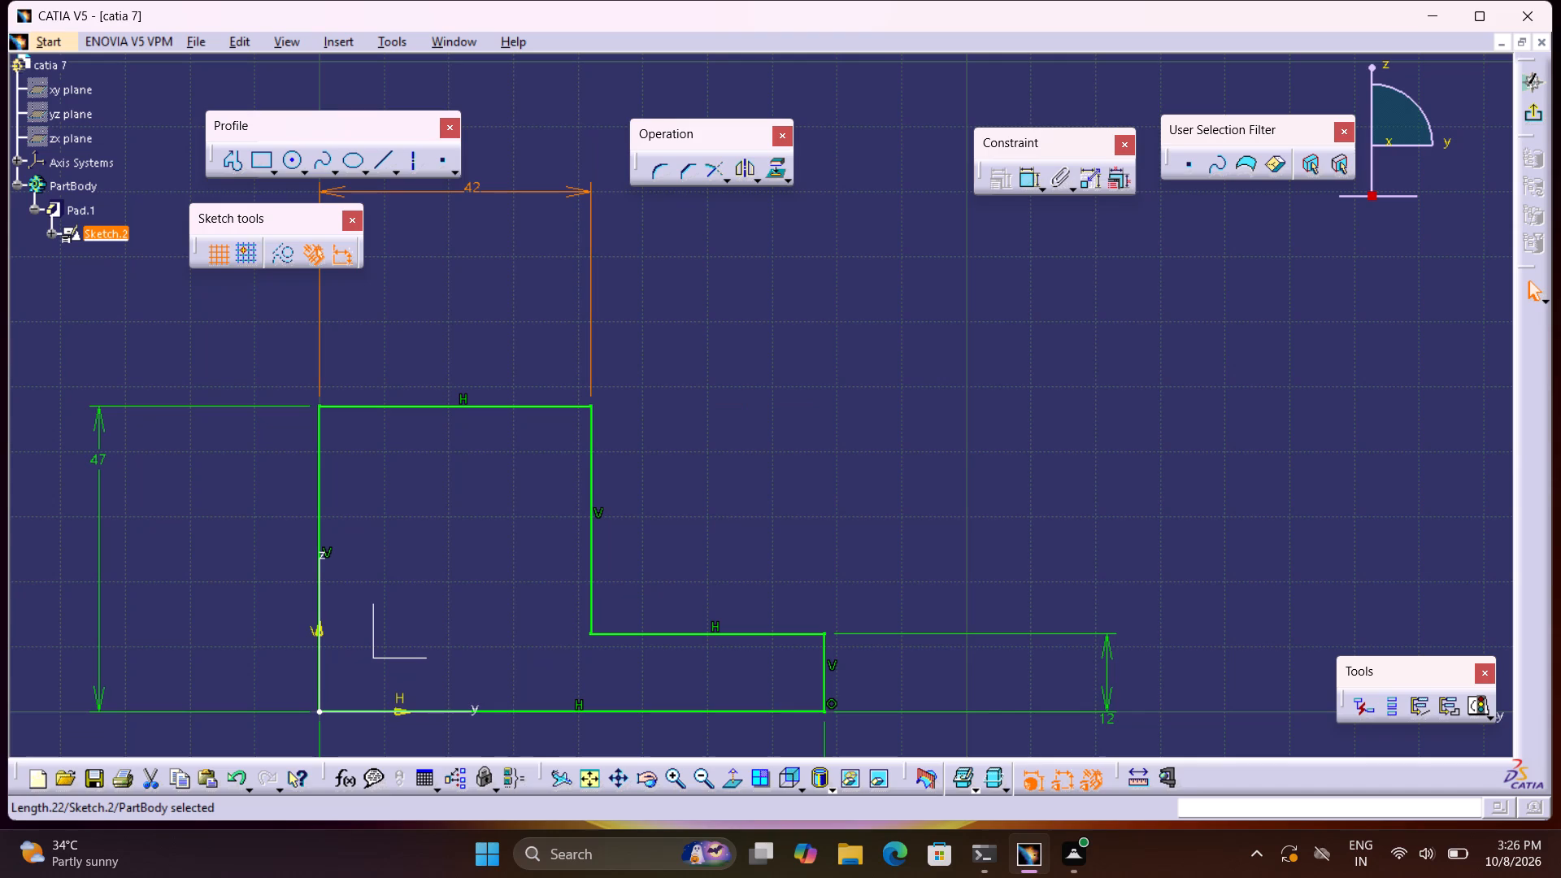
key("Delete")
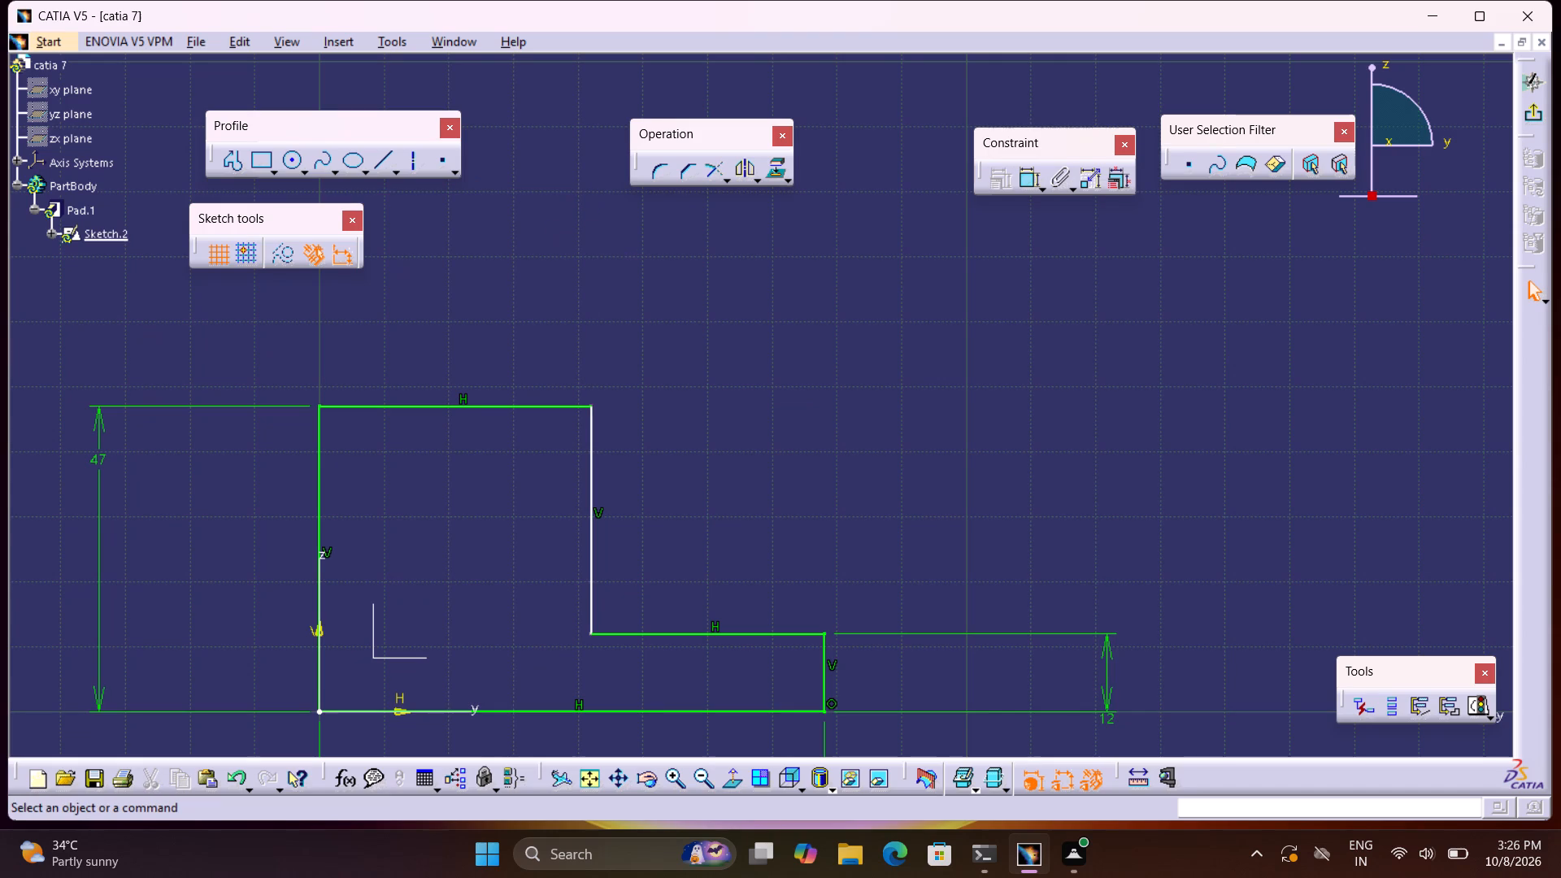
Delete the vertical riser line and the lower step's horizontal top line from the L-shaped profile.
left_click(594, 452)
left_click(588, 452)
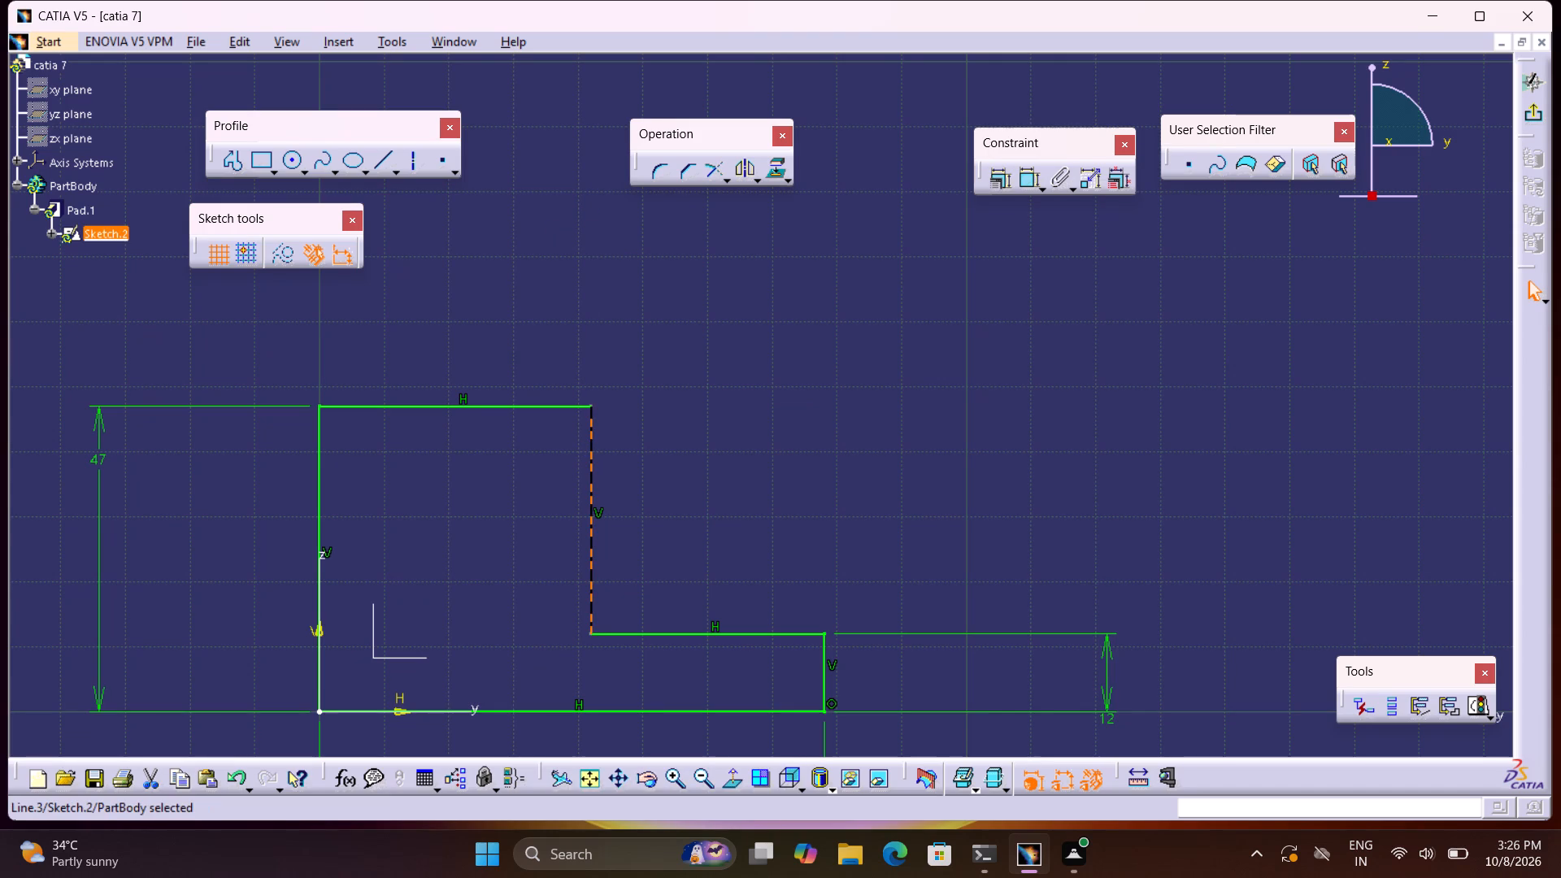
key("Delete")
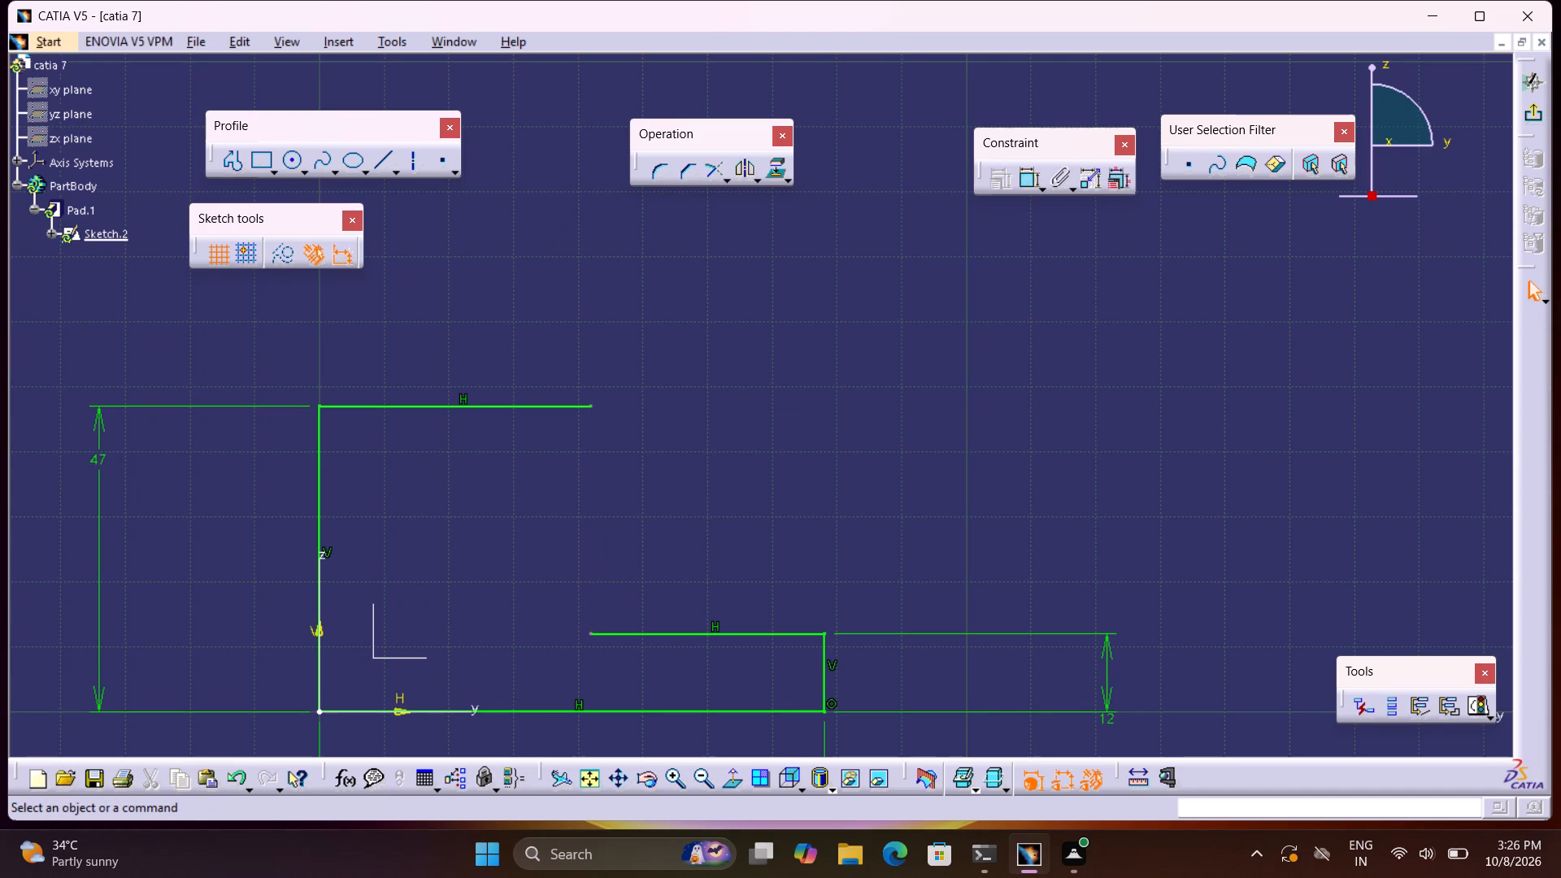
left_click(762, 632)
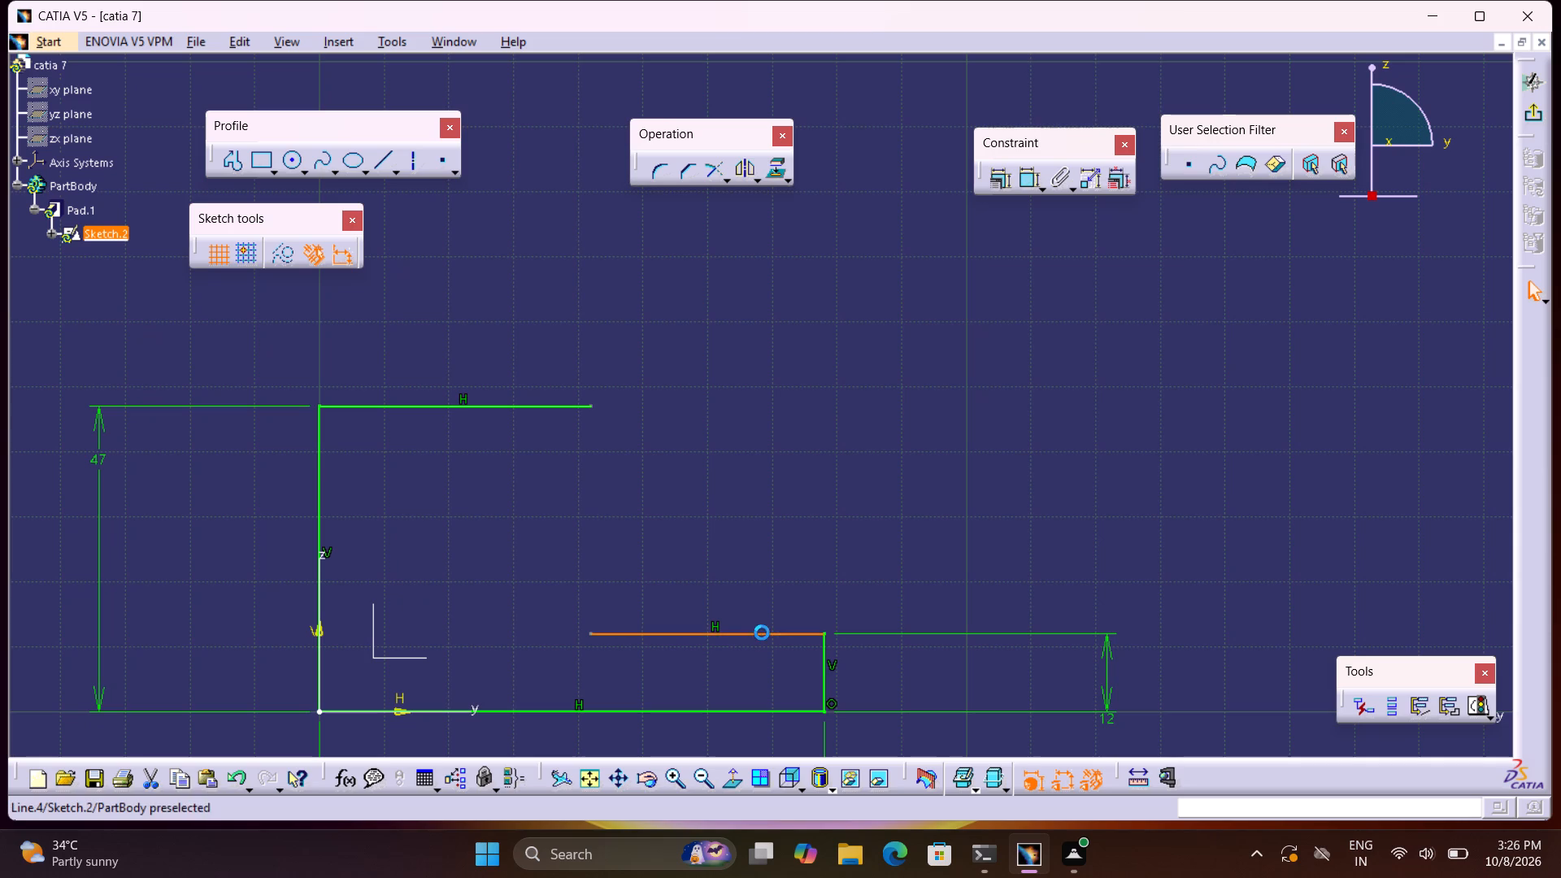
key("Delete")
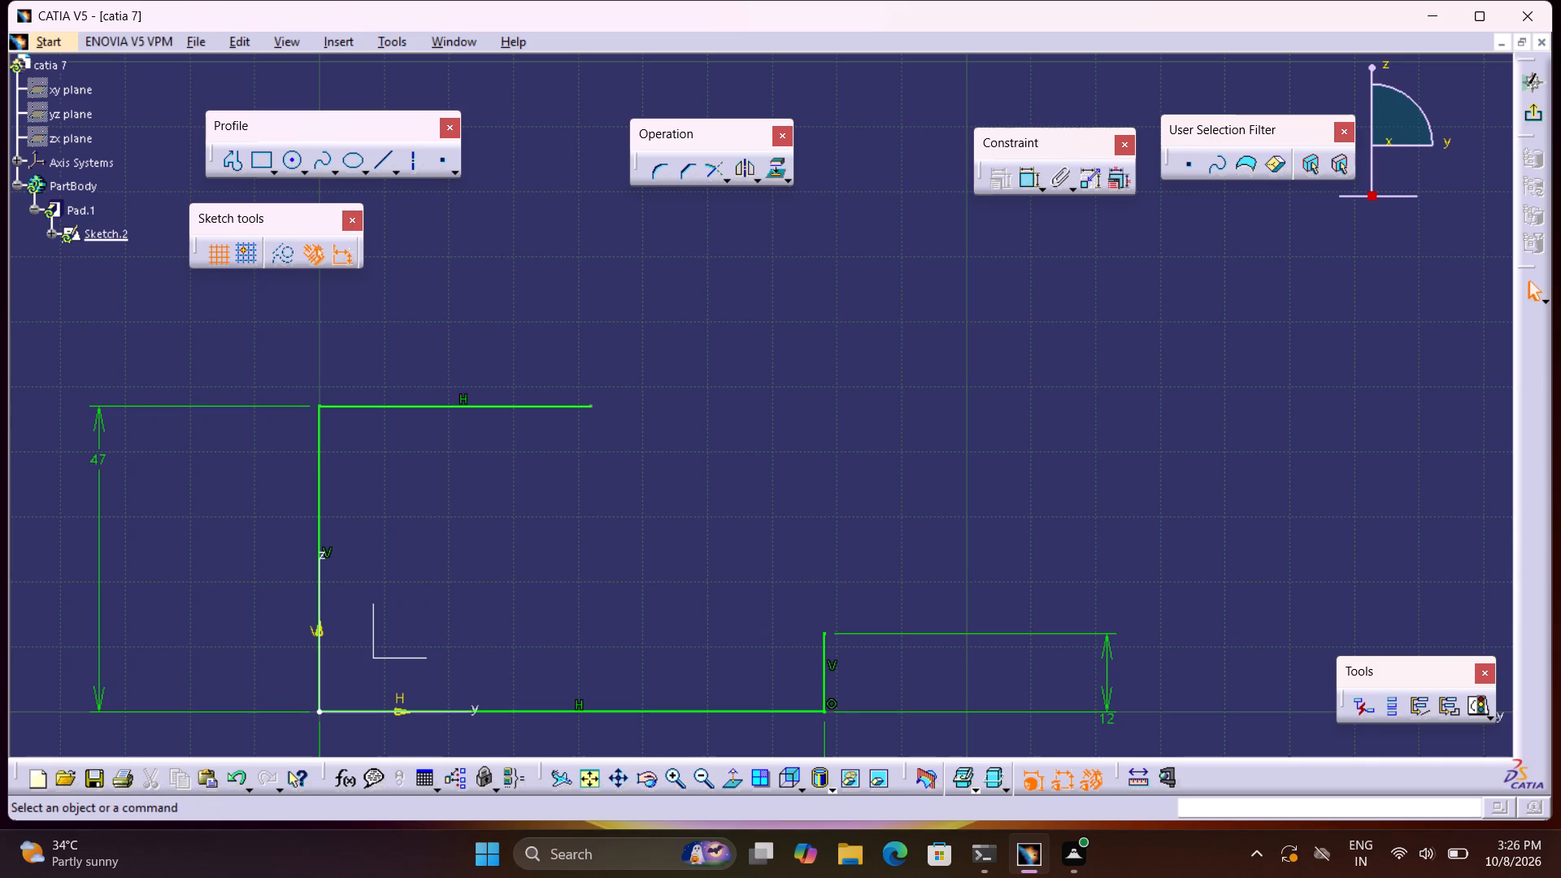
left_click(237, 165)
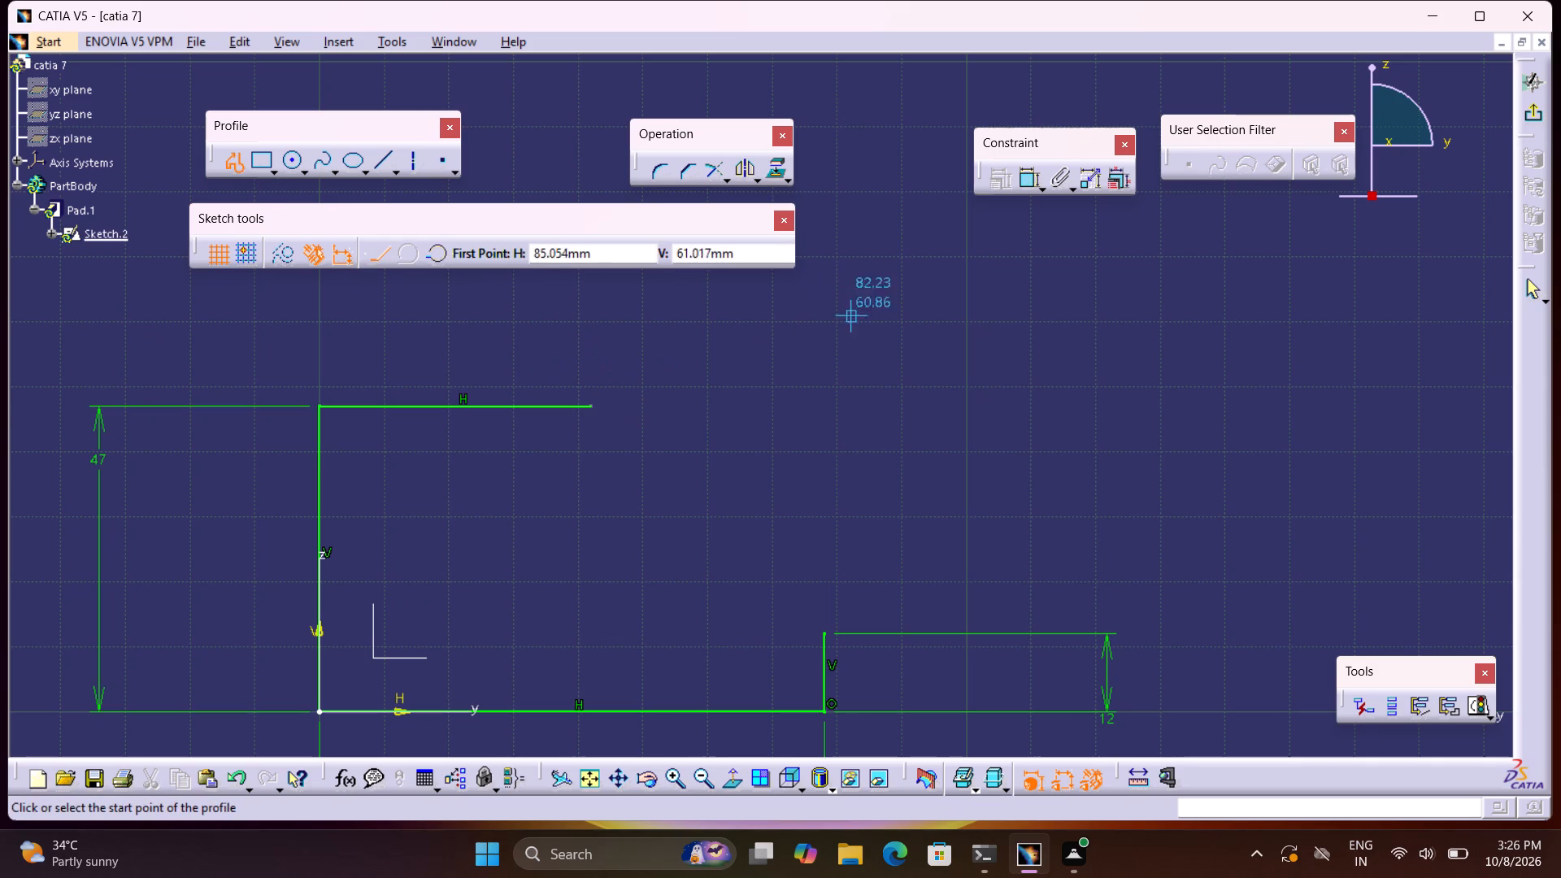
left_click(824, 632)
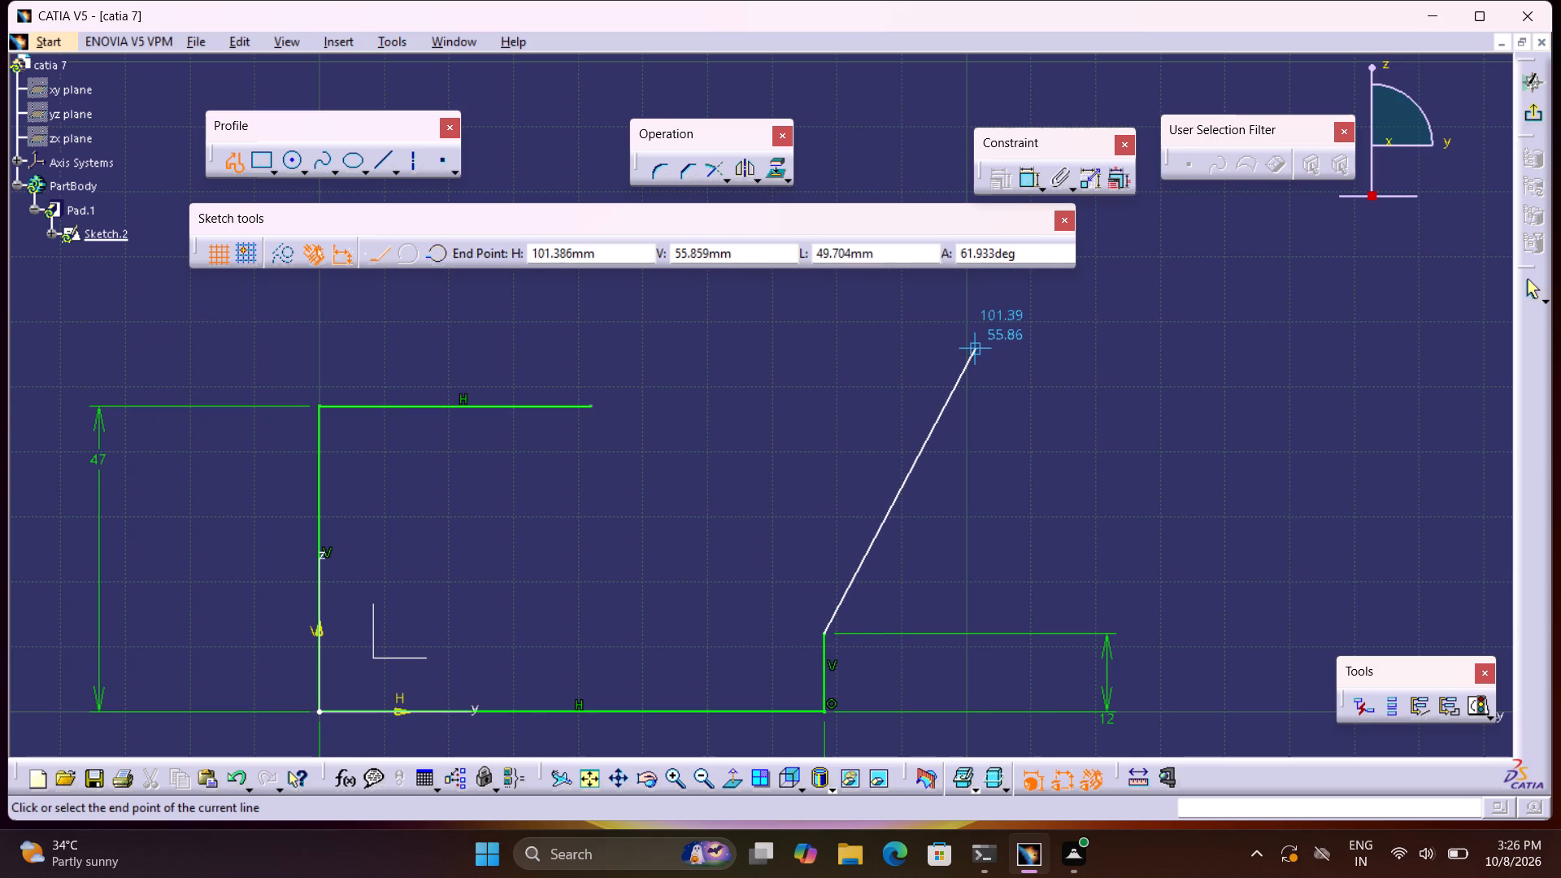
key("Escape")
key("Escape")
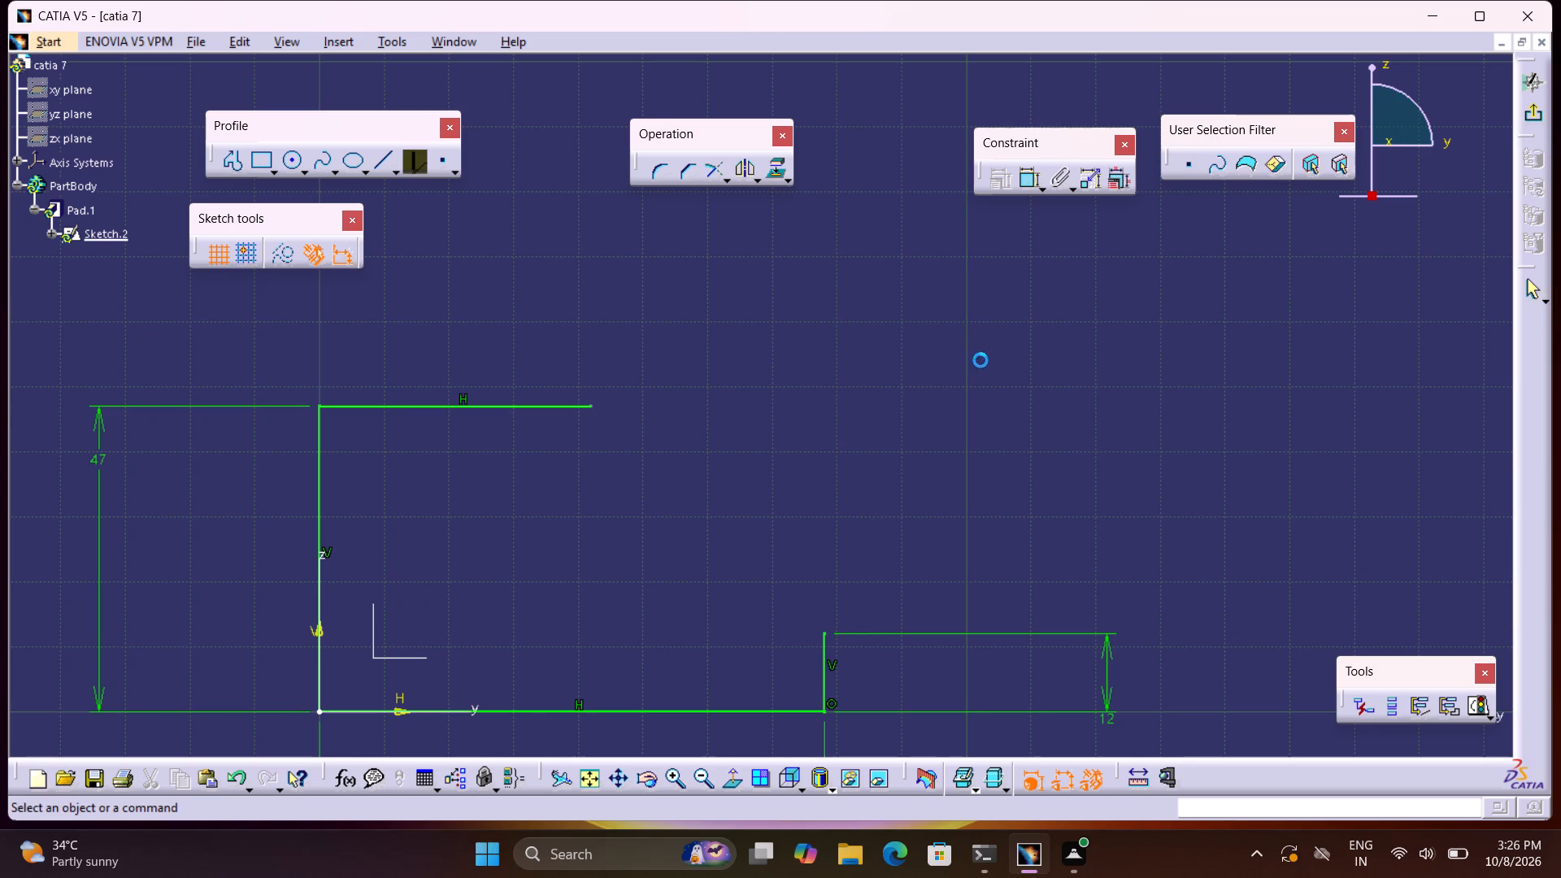
Dimension the profile's top horizontal line and set its length to 78 mm.
left_click(512, 406)
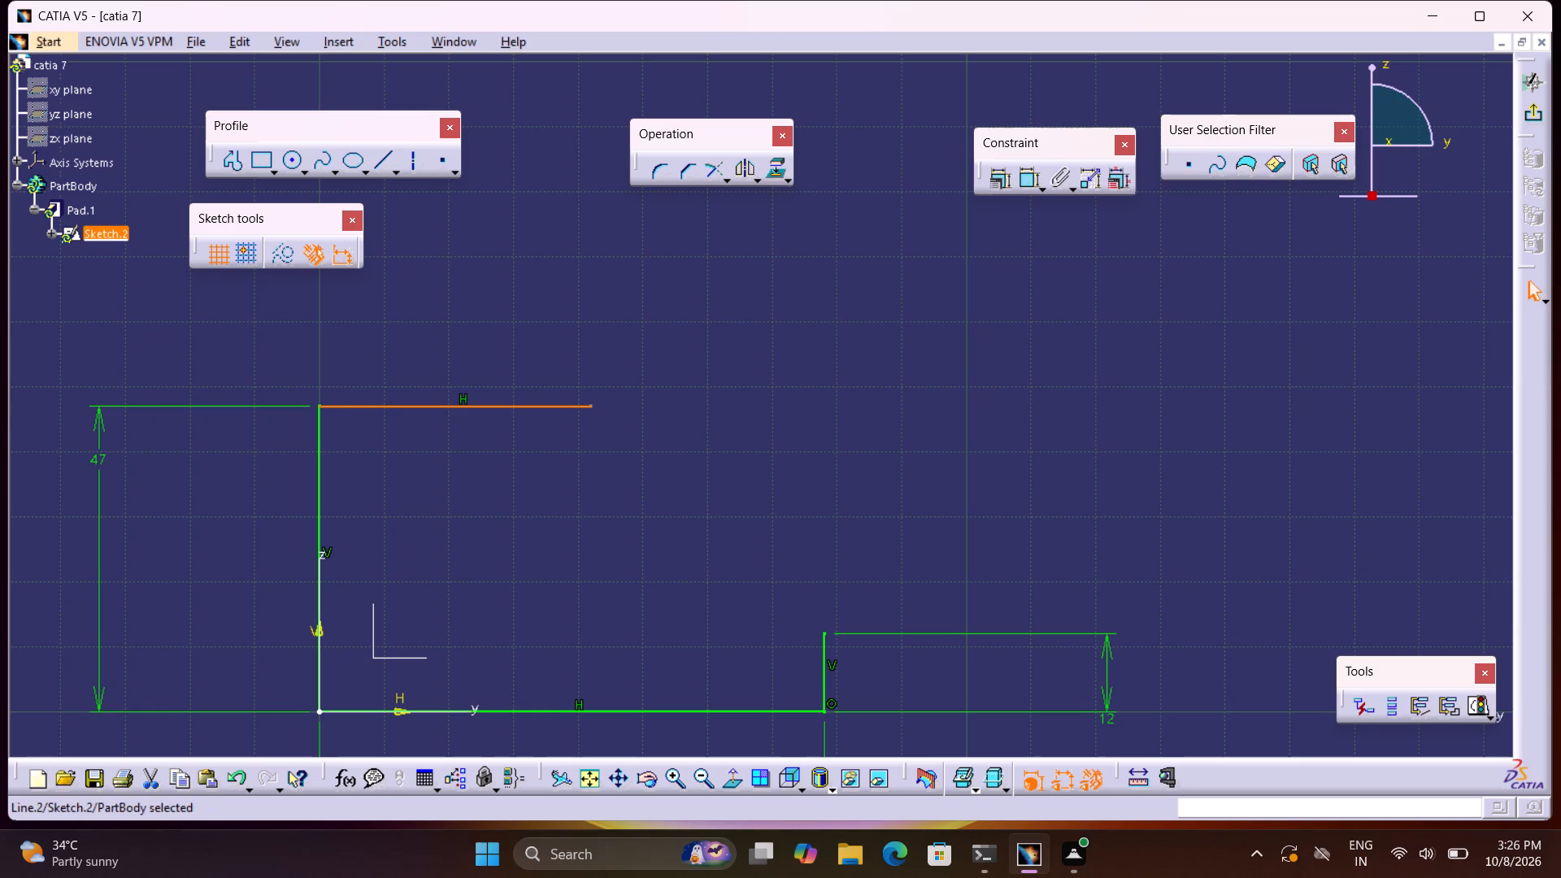
left_click(1018, 185)
left_click(508, 318)
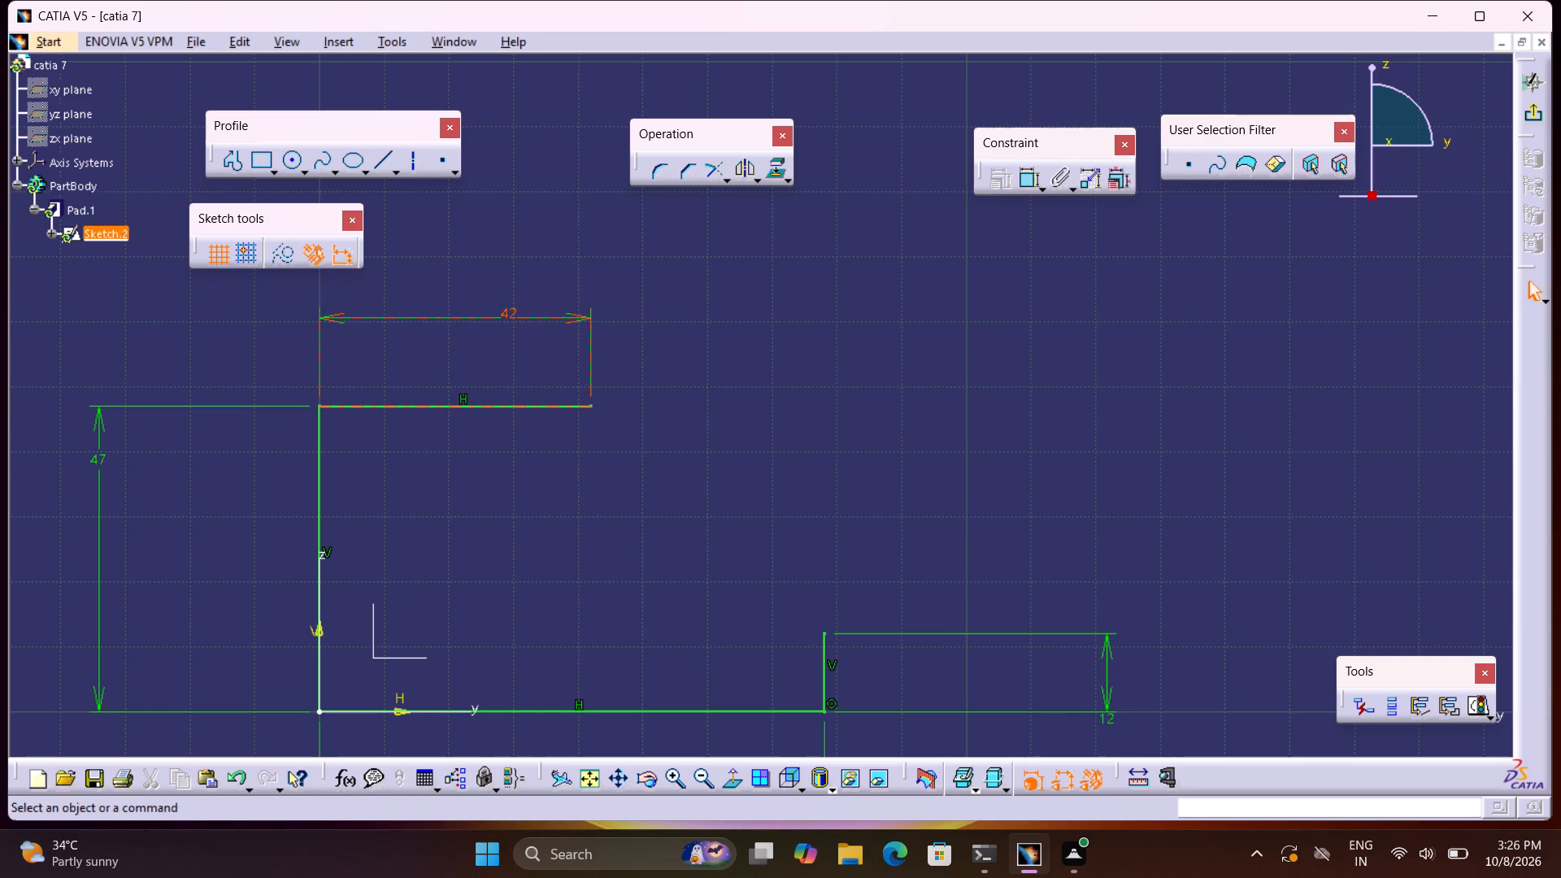
double_click(518, 313)
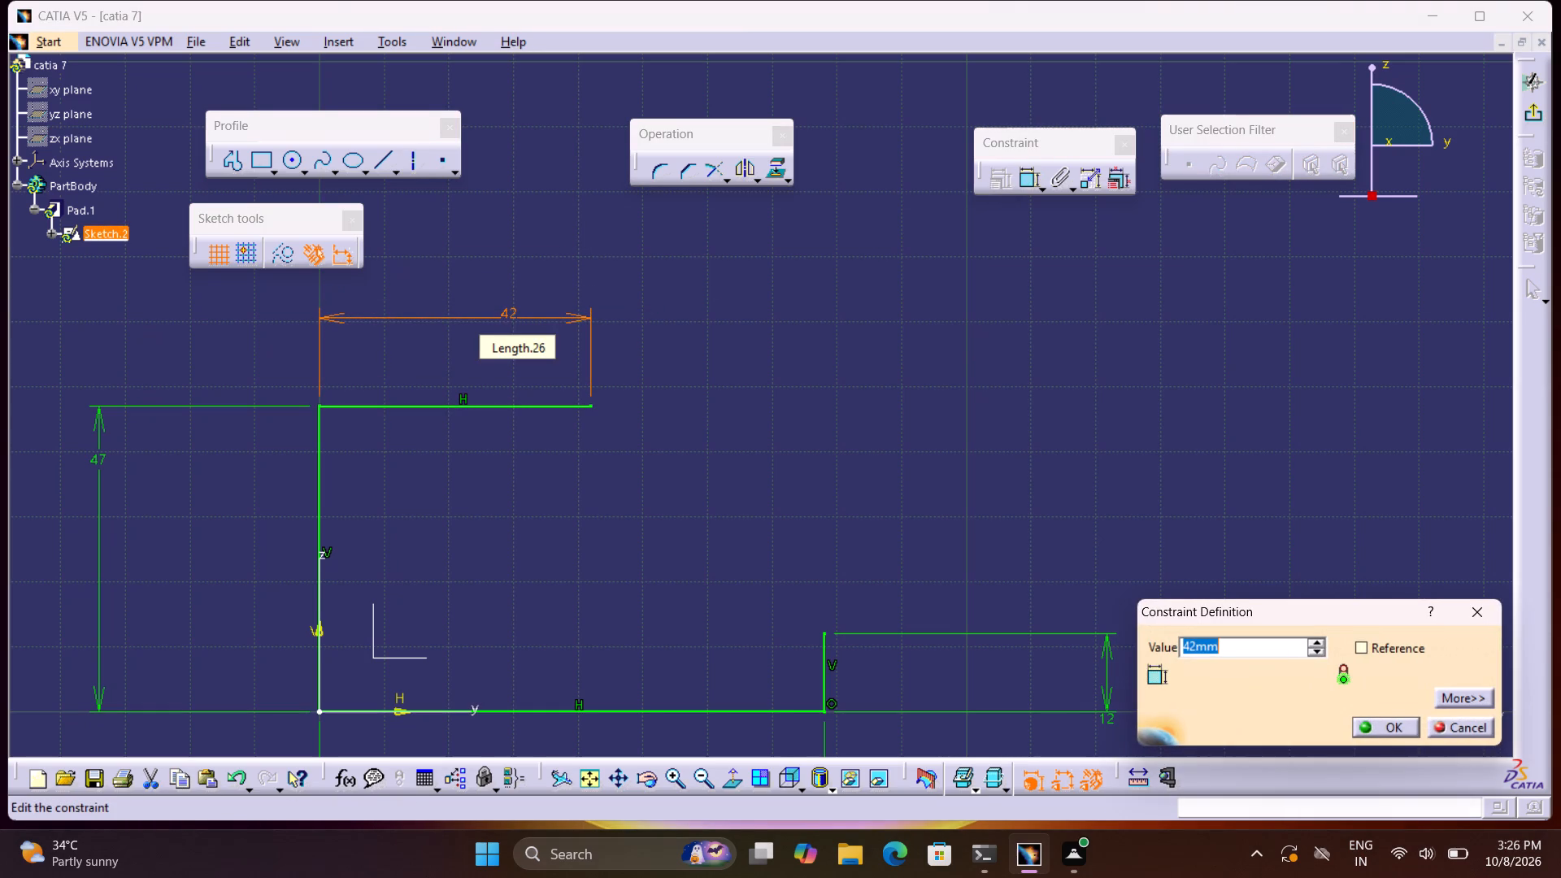
type("78")
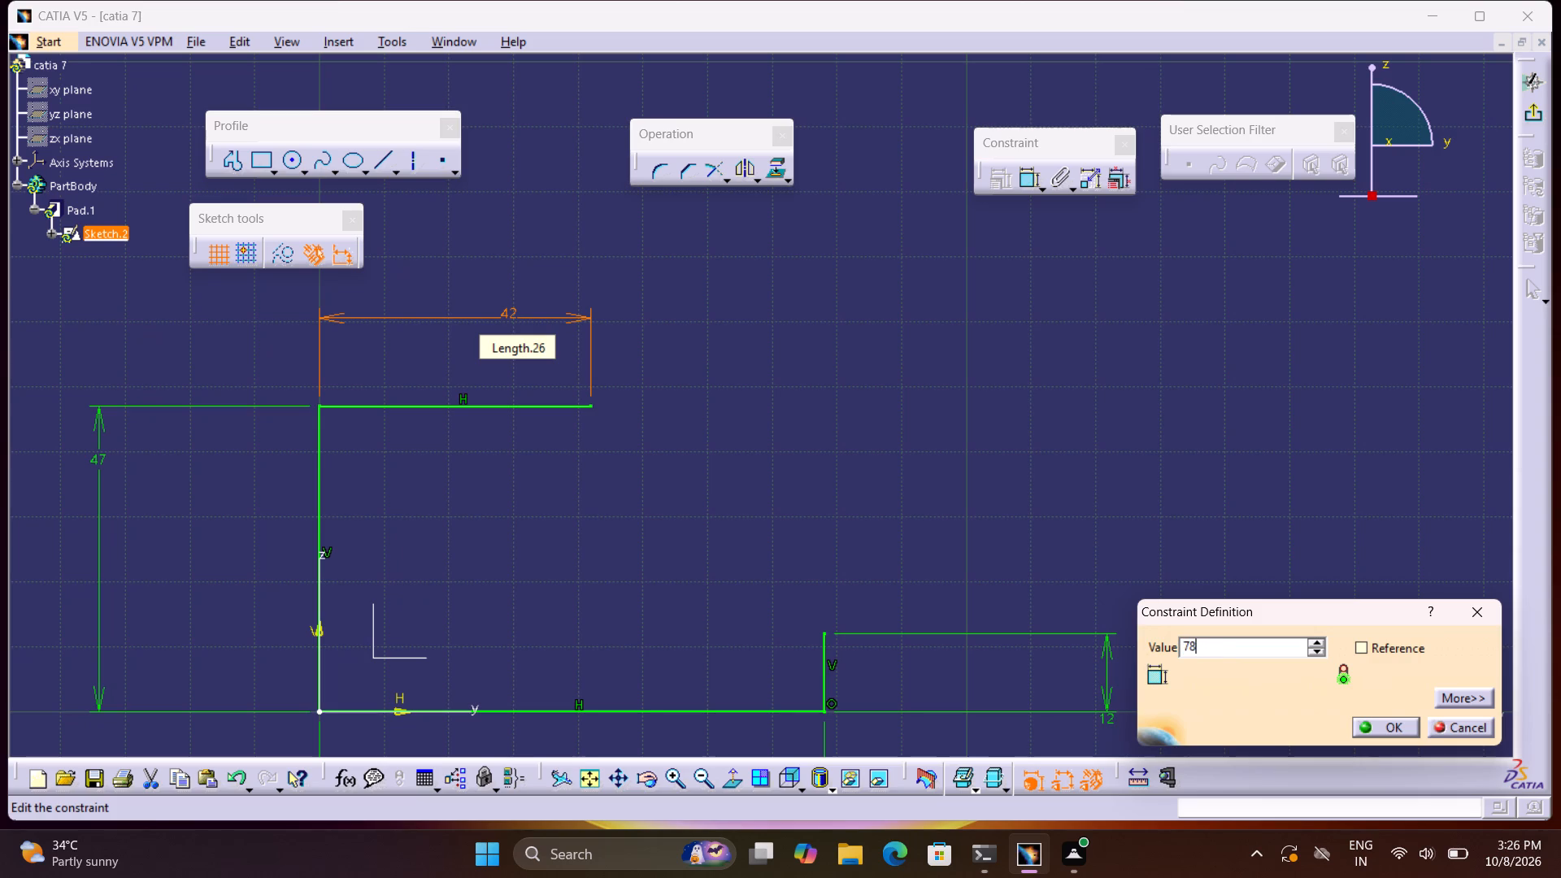
key("Return")
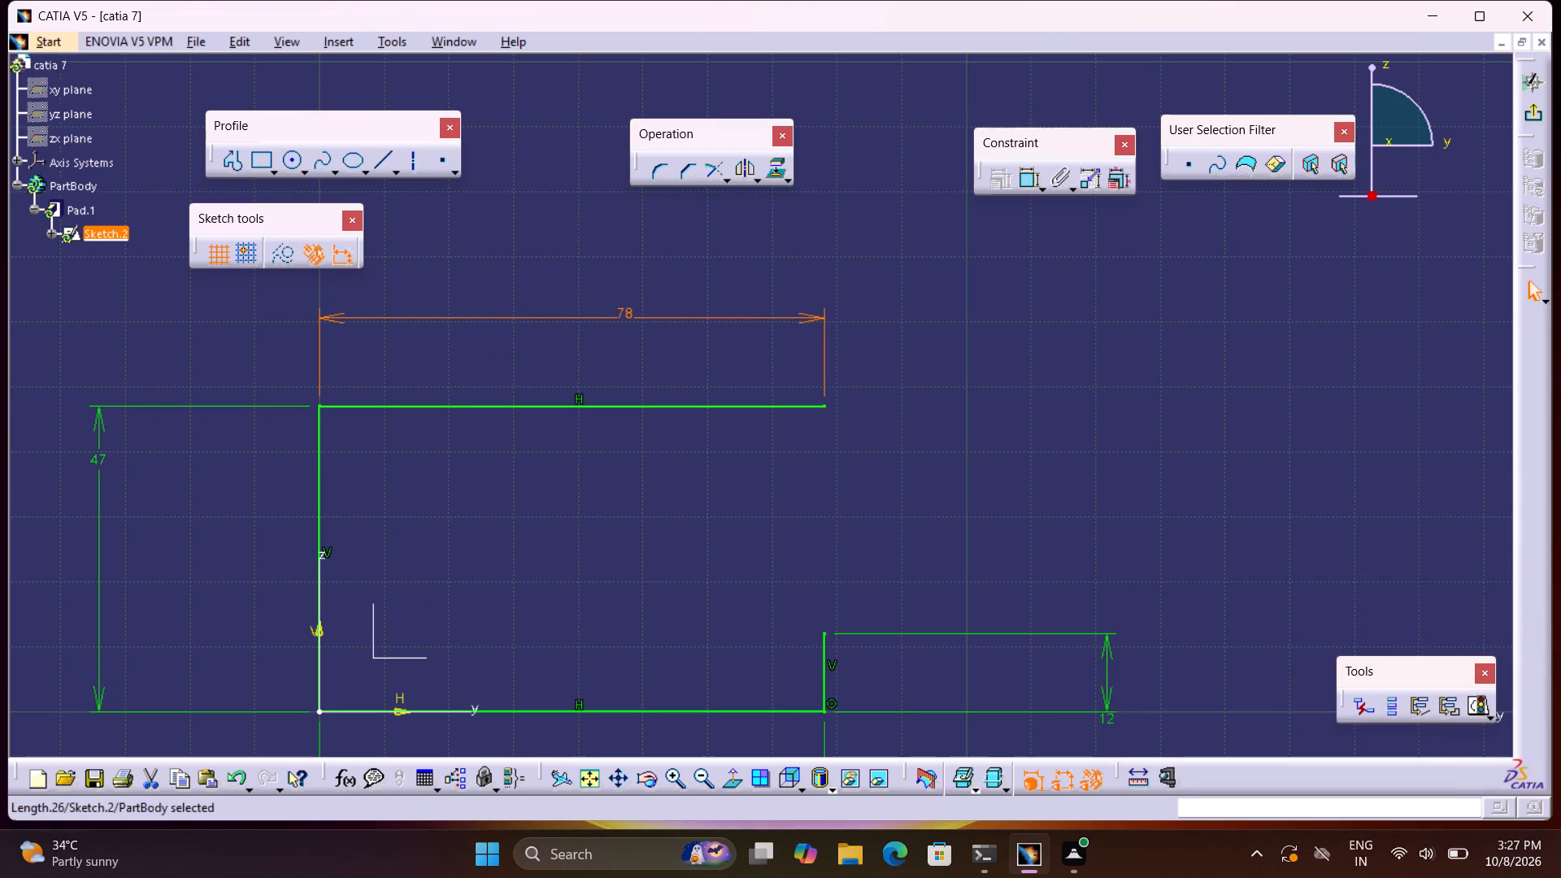
Set the short front vertical line's height to 47 mm to close the rectangle, and exit the sketch to update the pad.
middle_click_drag(646, 458, 637, 376)
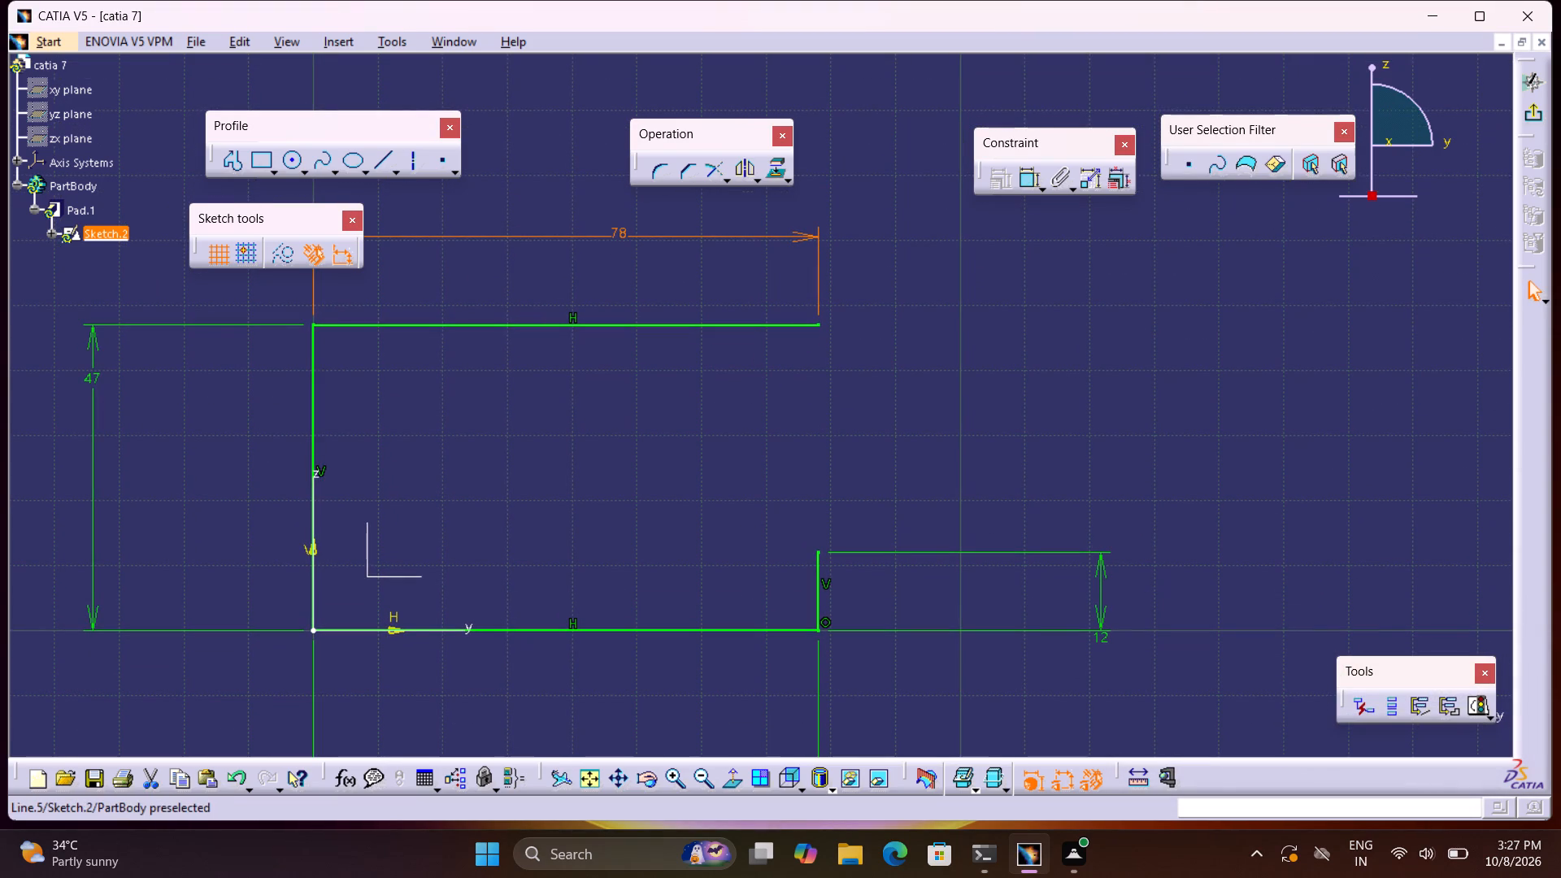
double_click(1105, 611)
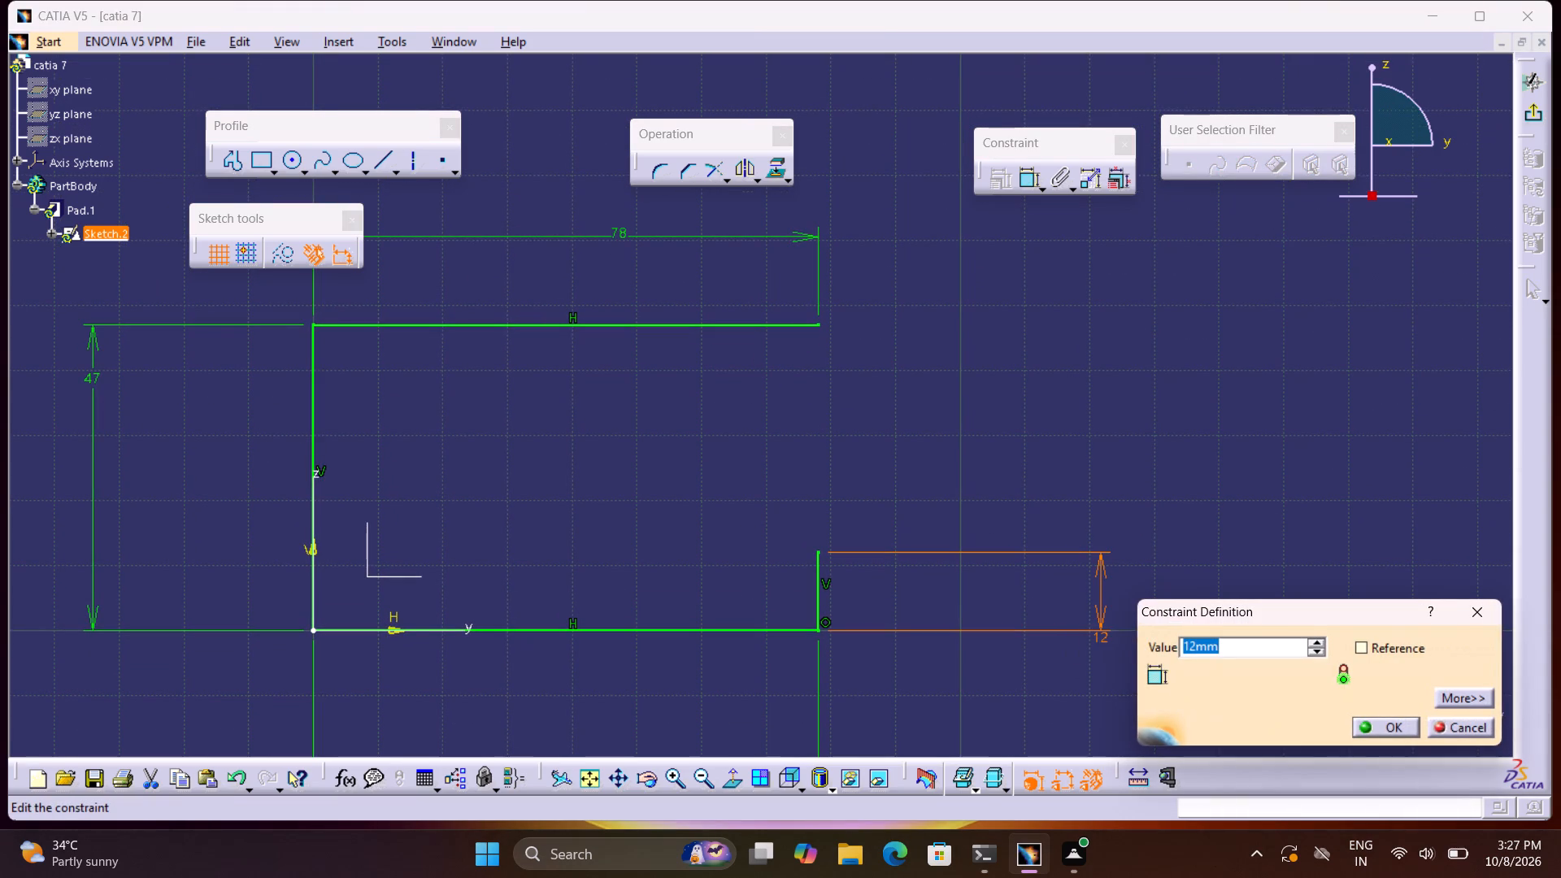
type("47")
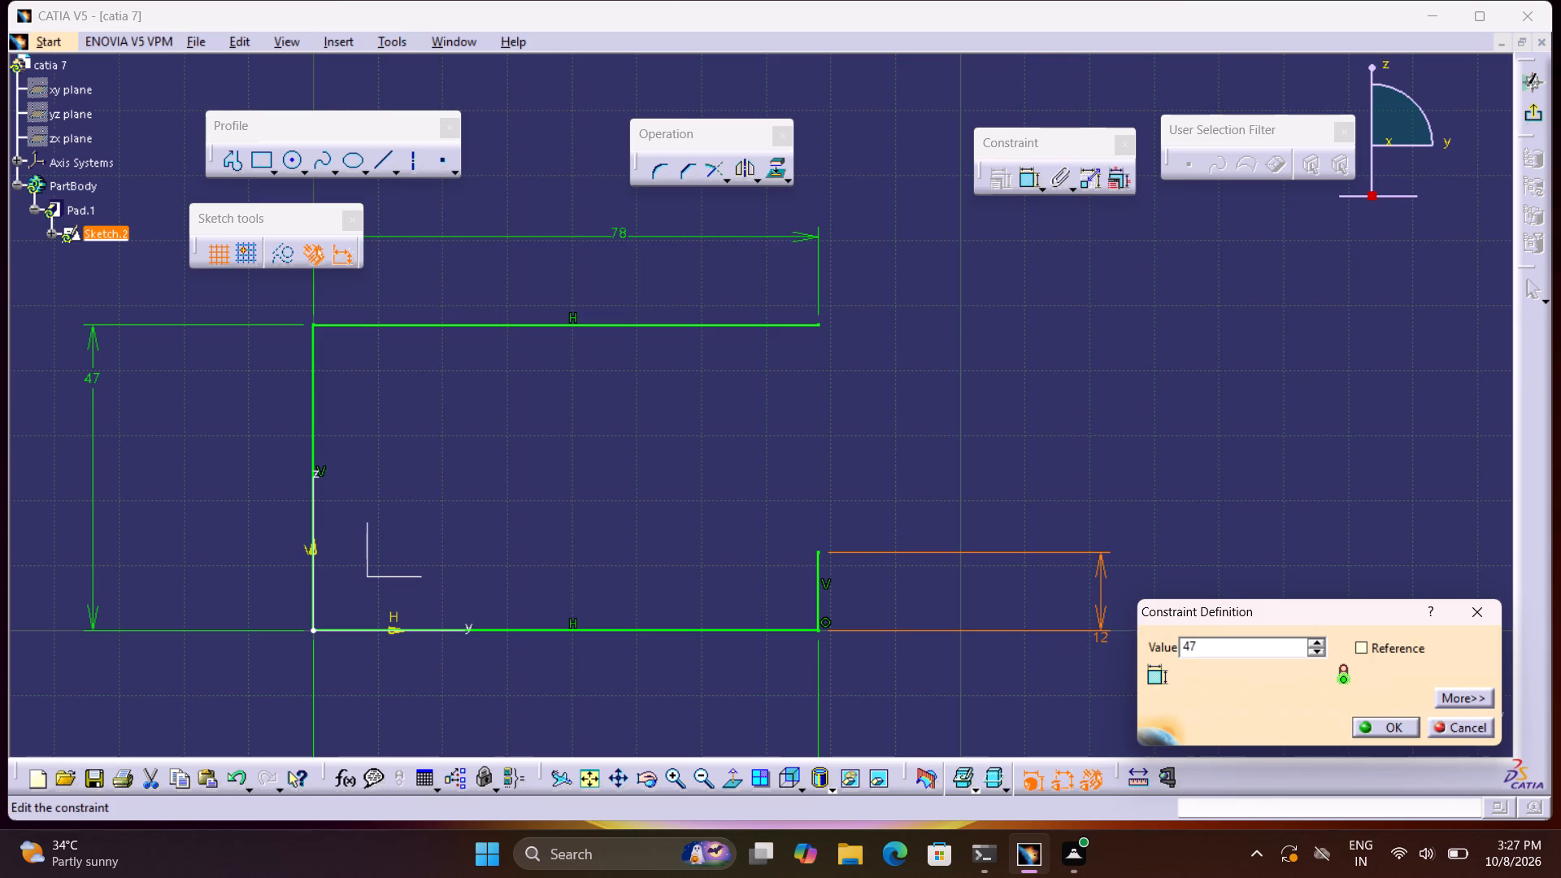
key("Return")
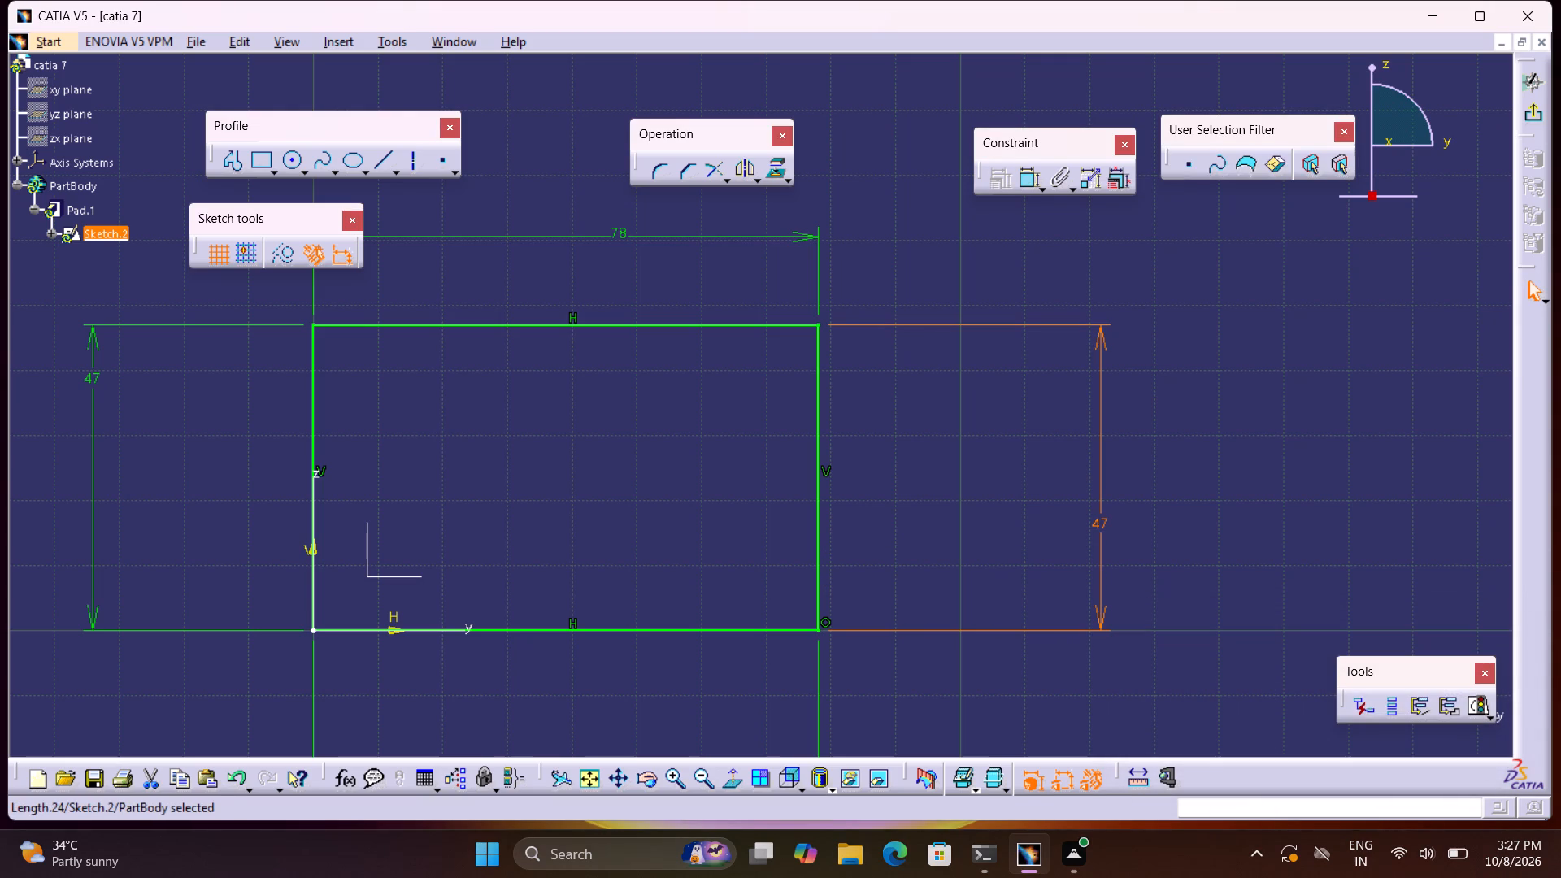
left_click(1537, 115)
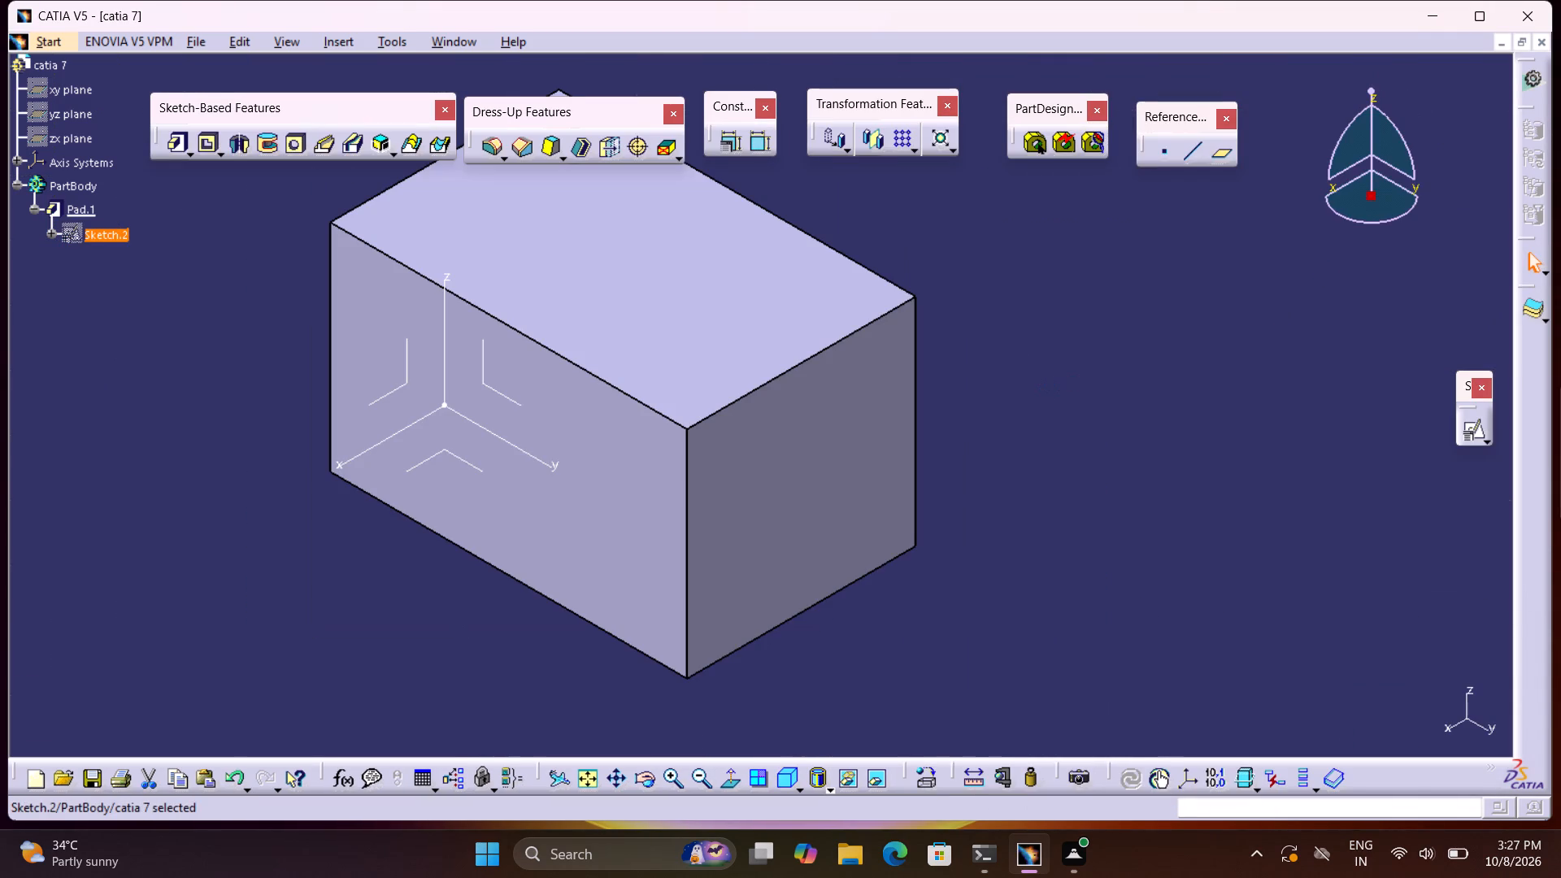
left_click(1102, 462)
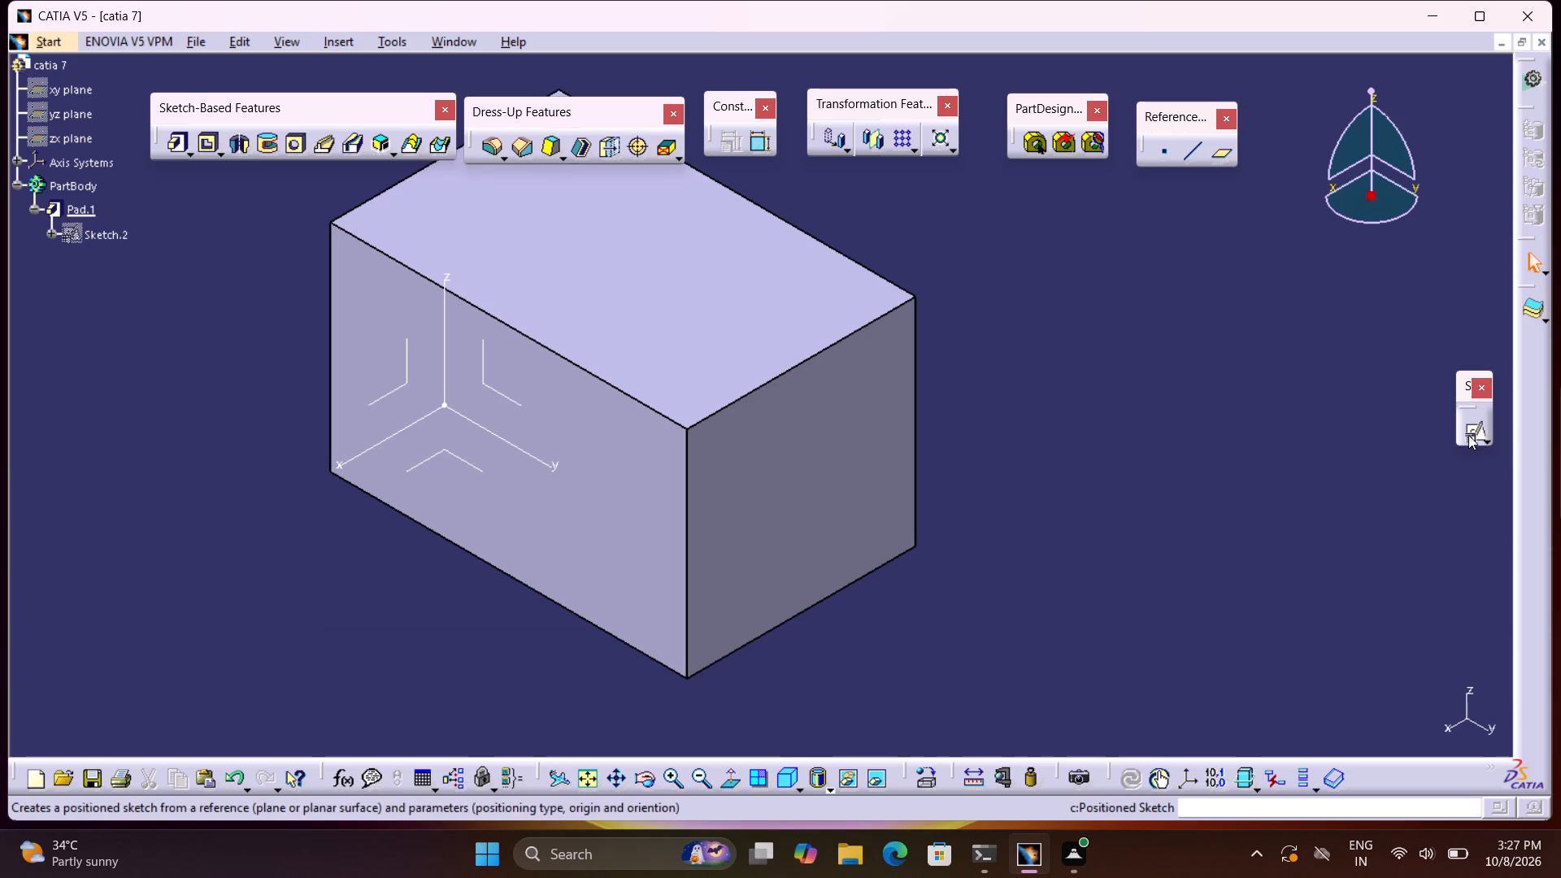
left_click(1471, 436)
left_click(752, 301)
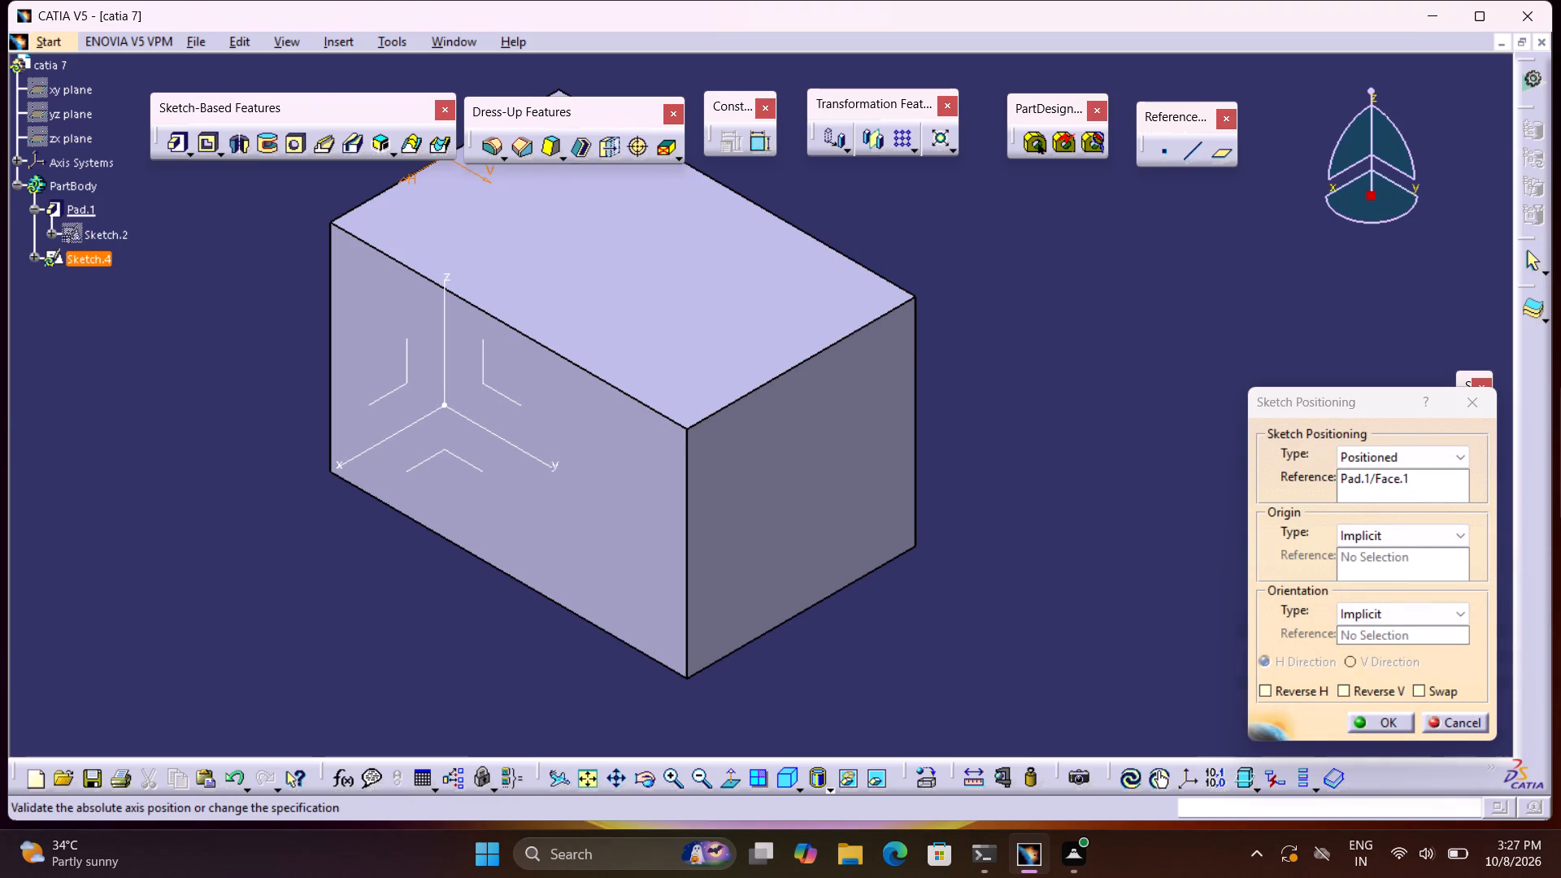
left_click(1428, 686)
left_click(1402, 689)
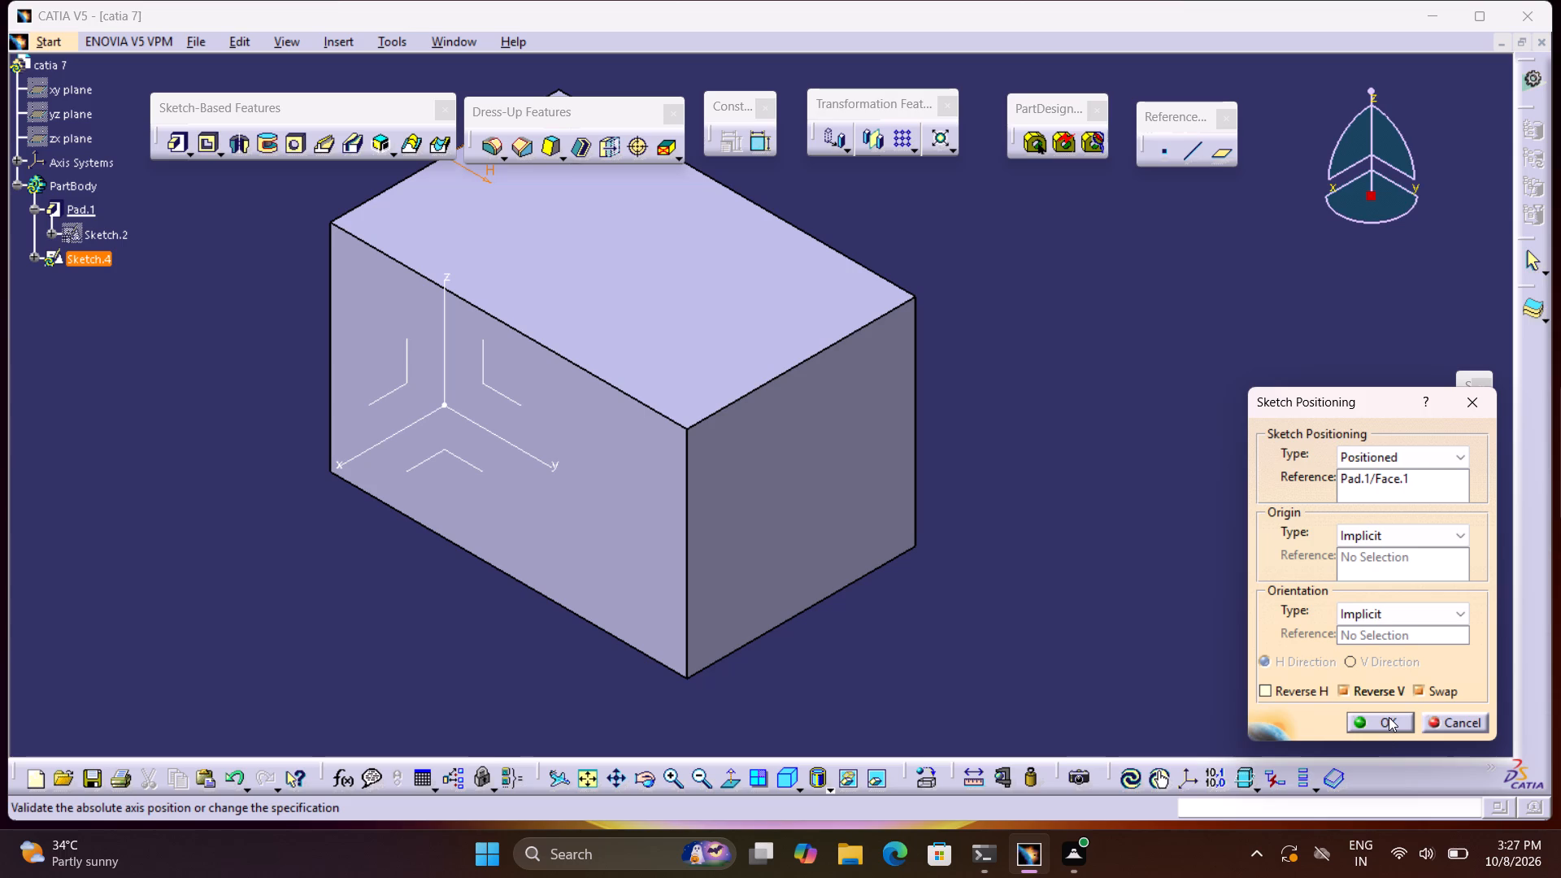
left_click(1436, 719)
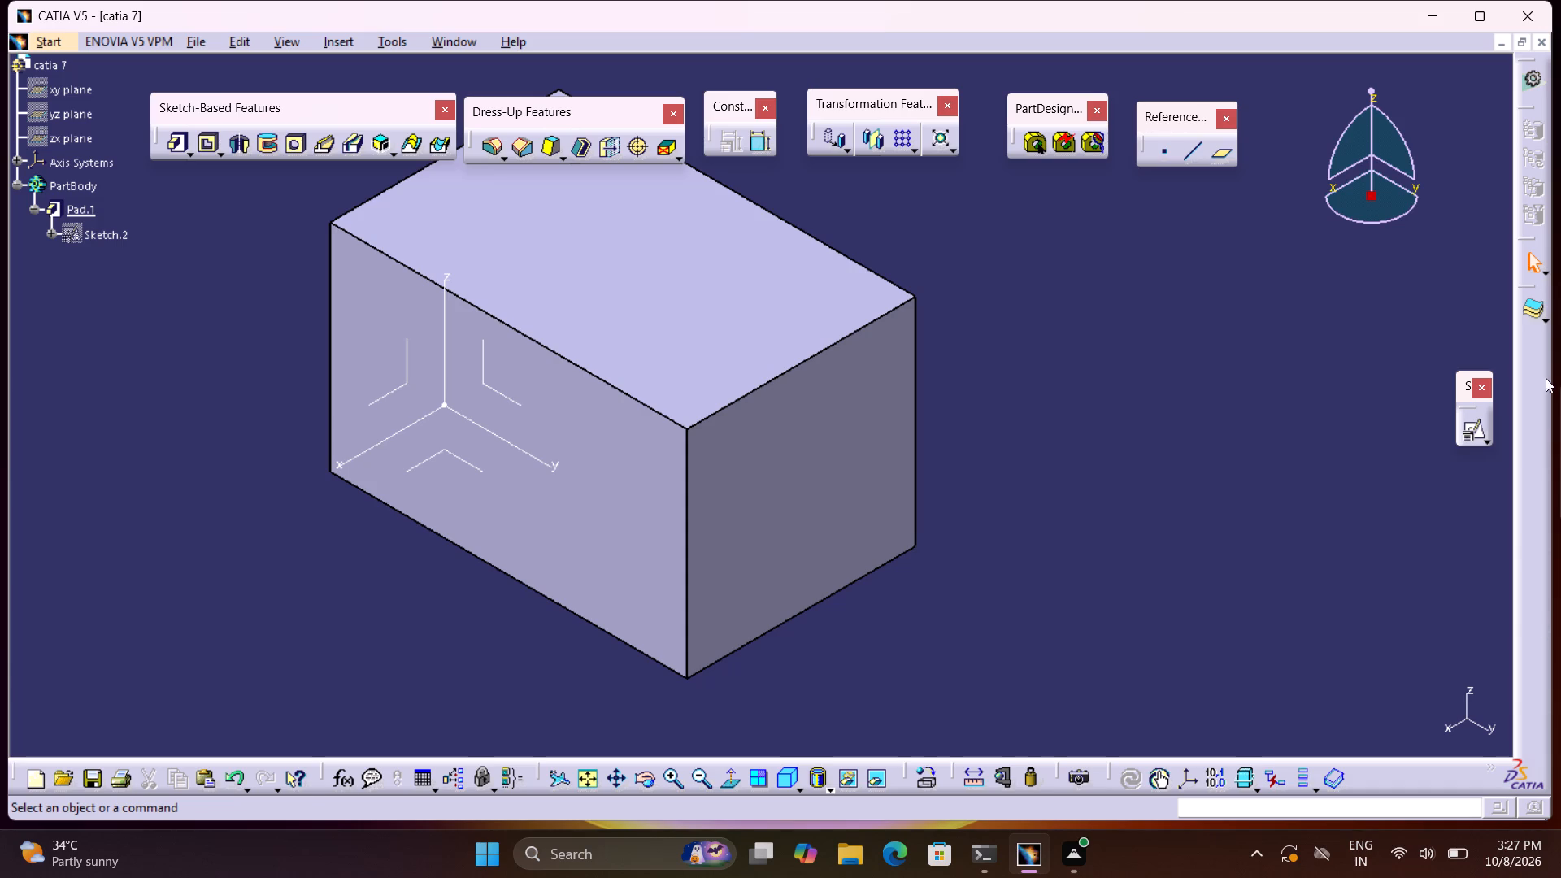
Start a positioned sketch on the block's 78 by 47 mm front face with default origin and orientation.
left_click(1474, 422)
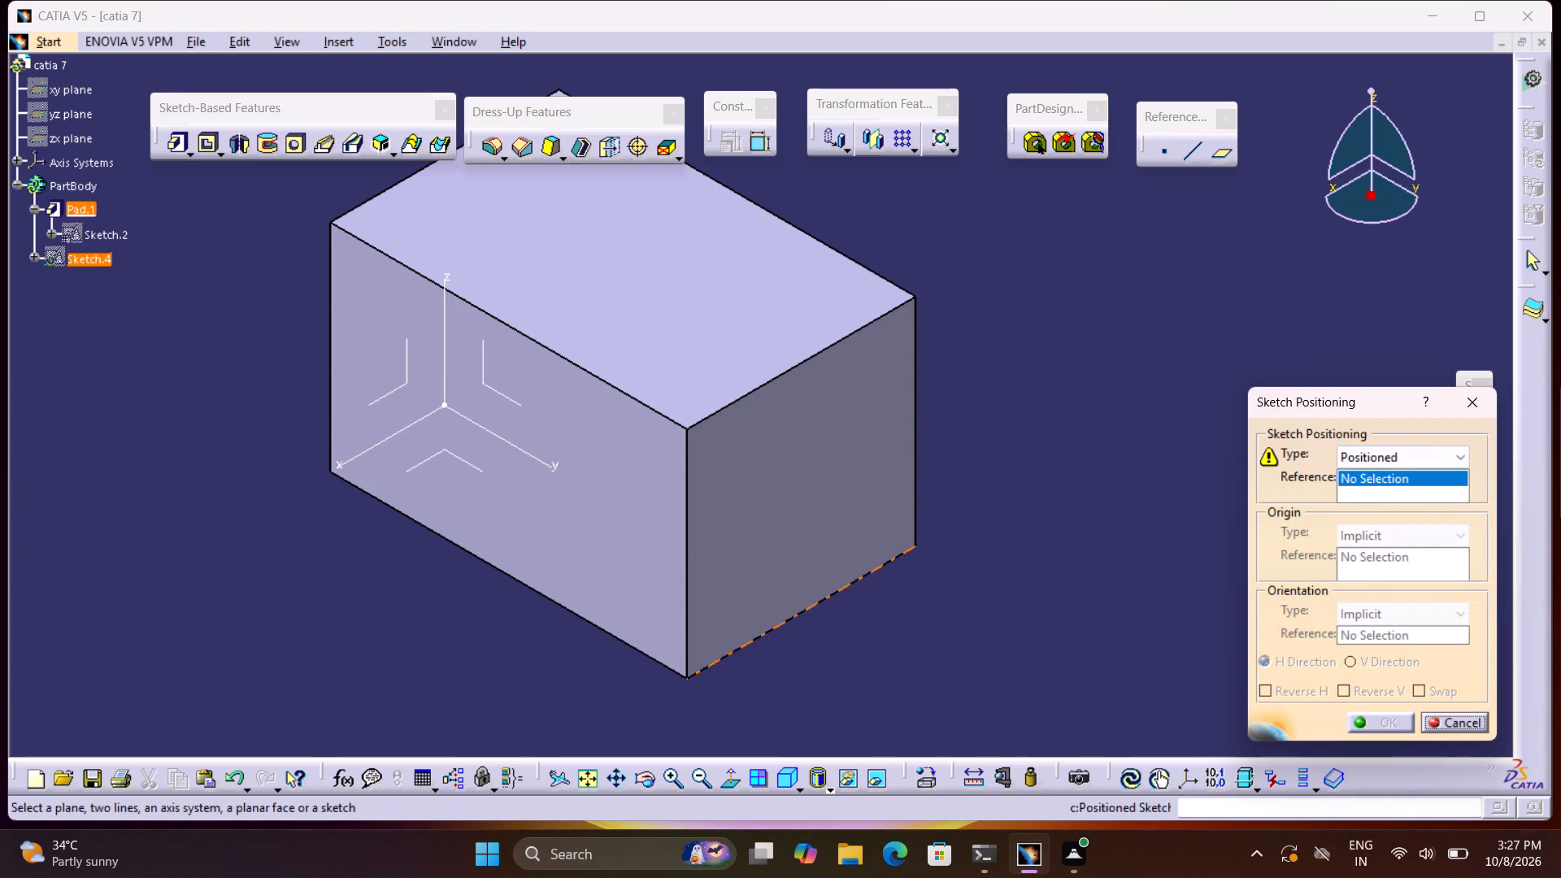
left_click(670, 541)
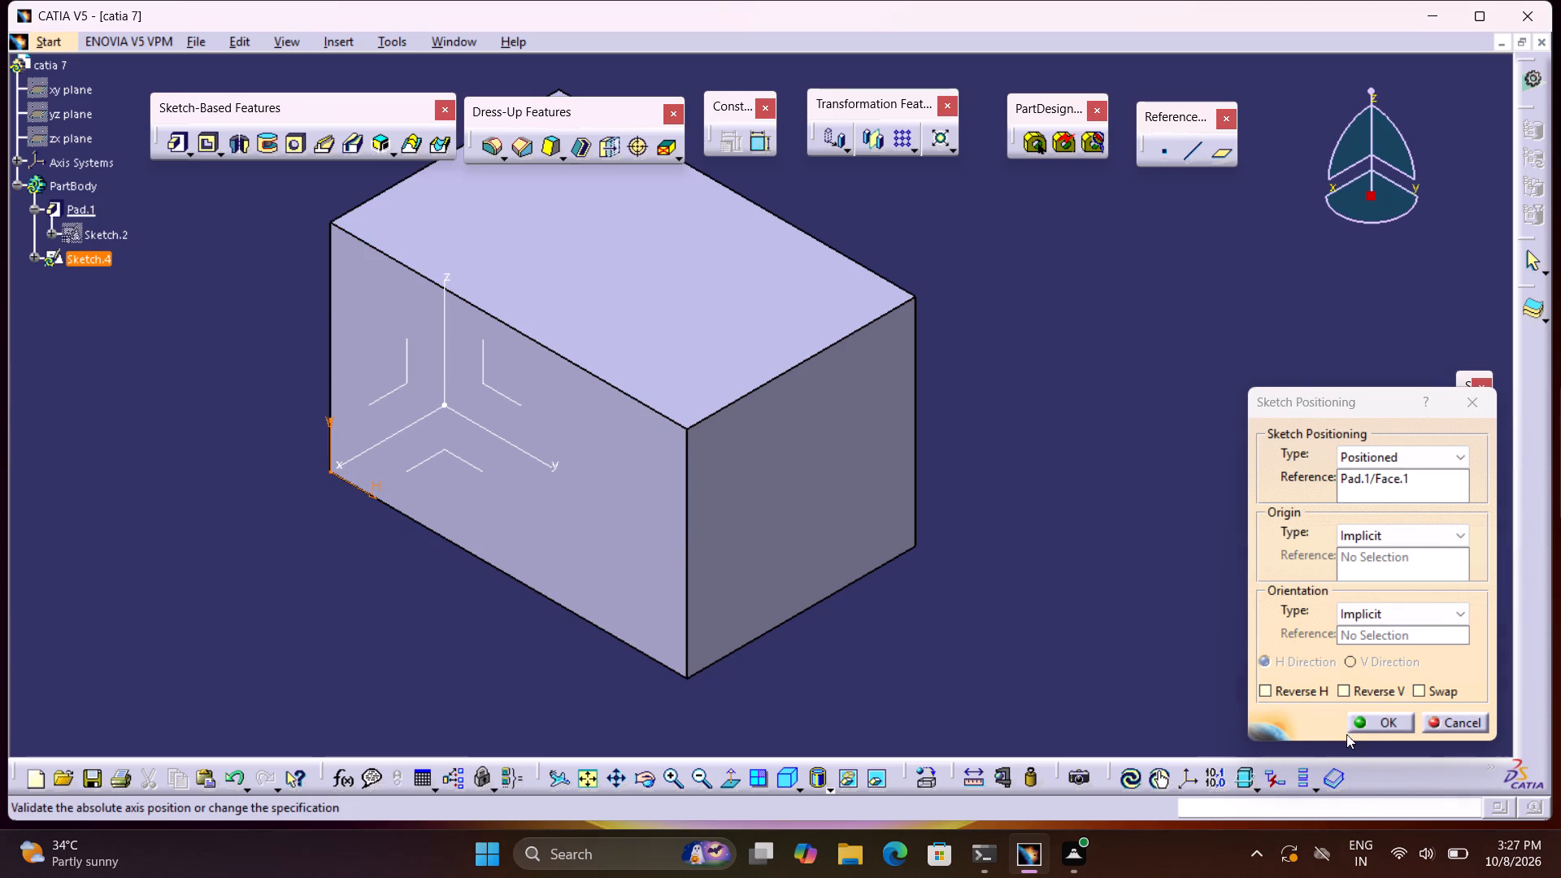
left_click(1363, 722)
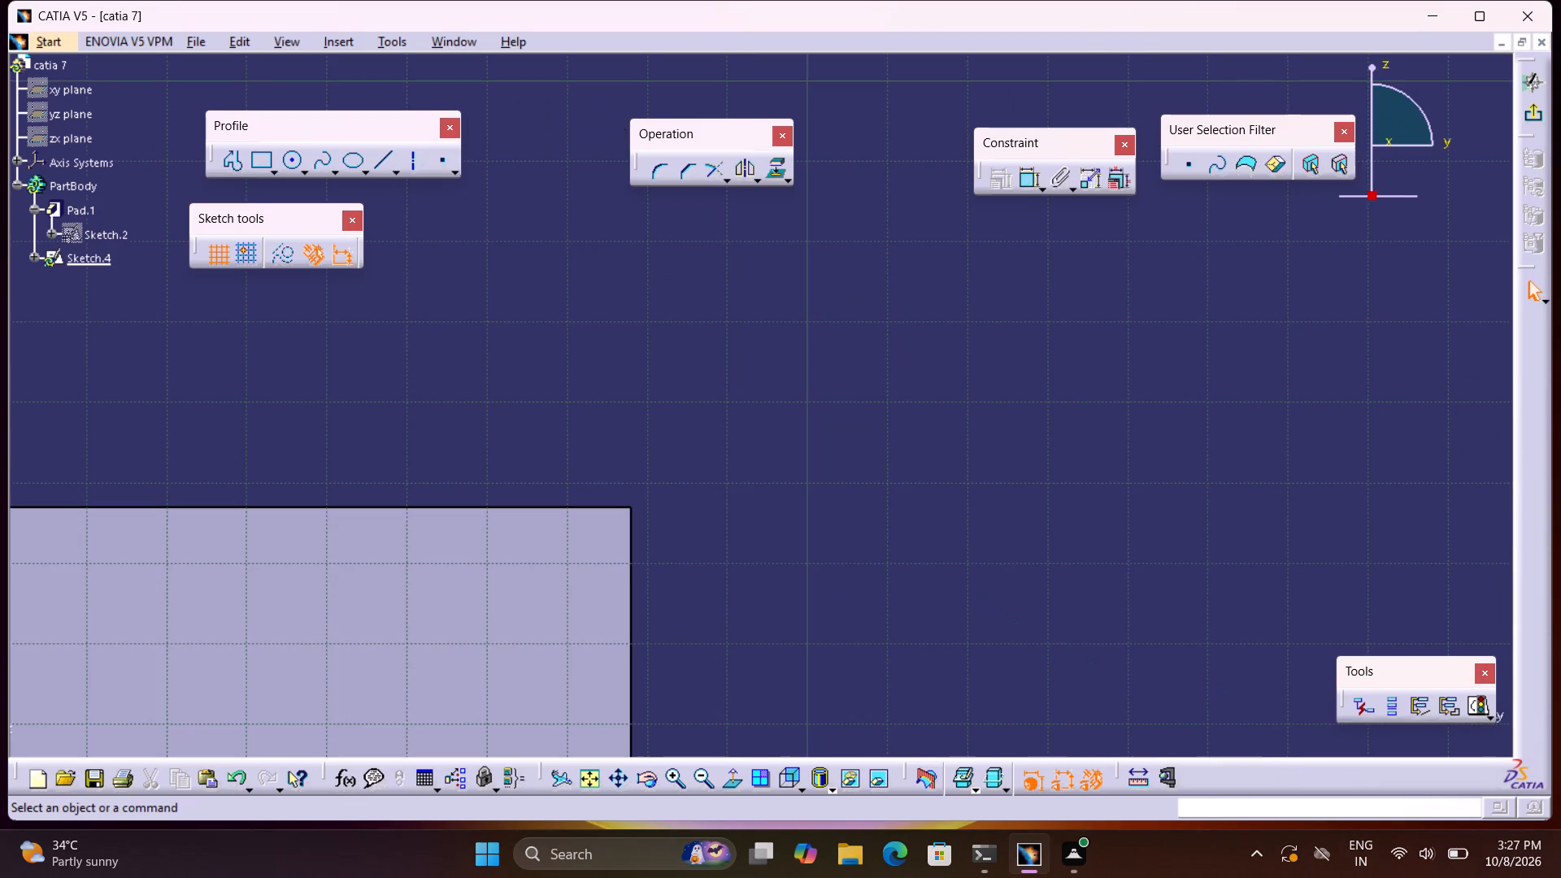
middle_click_drag(801, 614, 1057, 386)
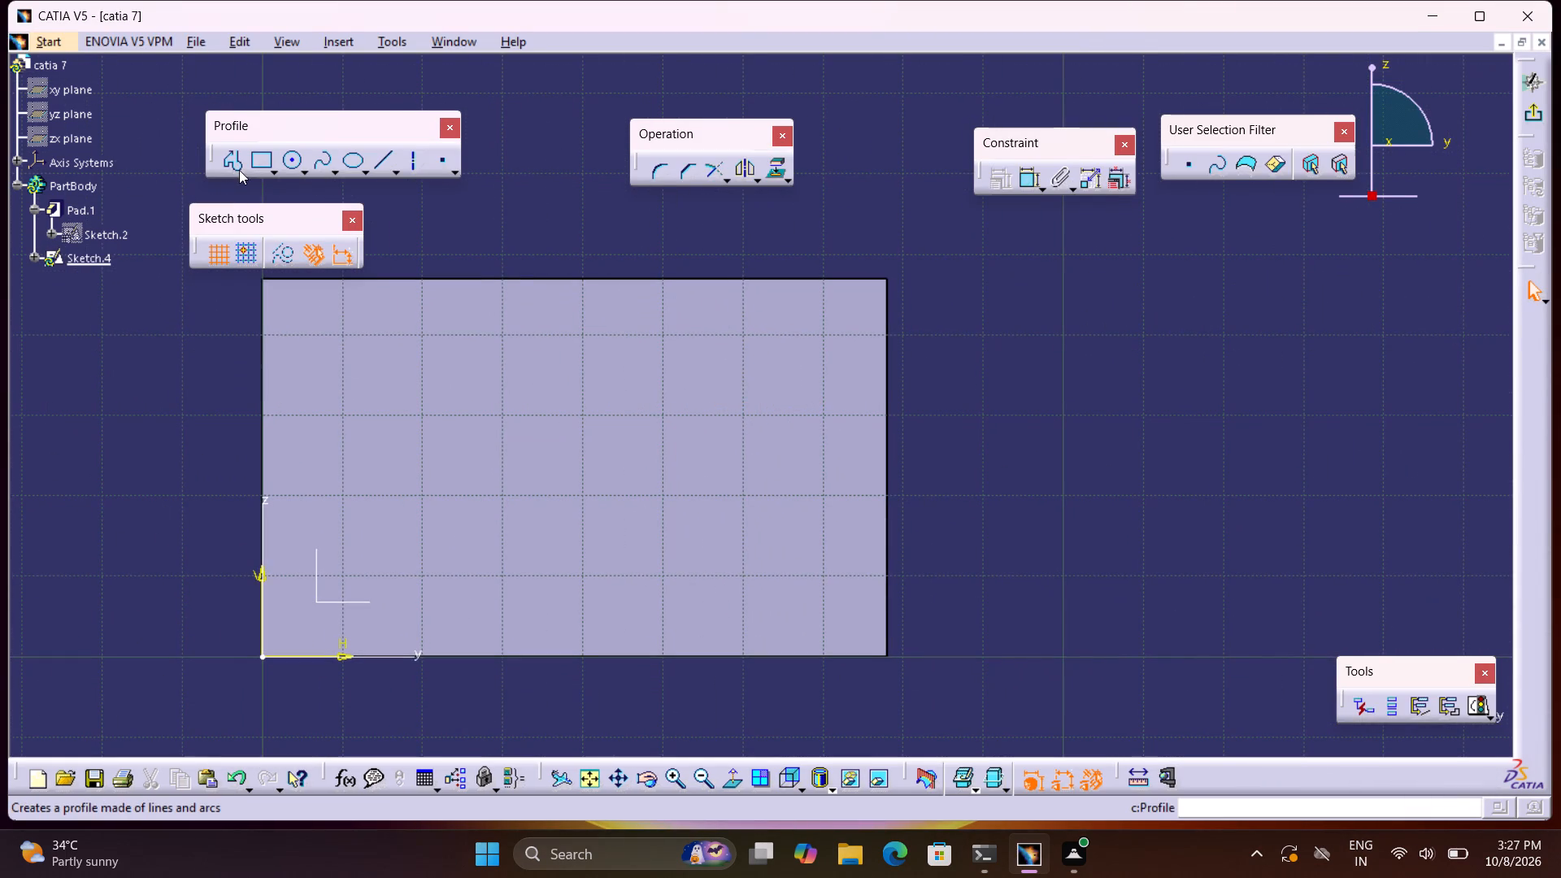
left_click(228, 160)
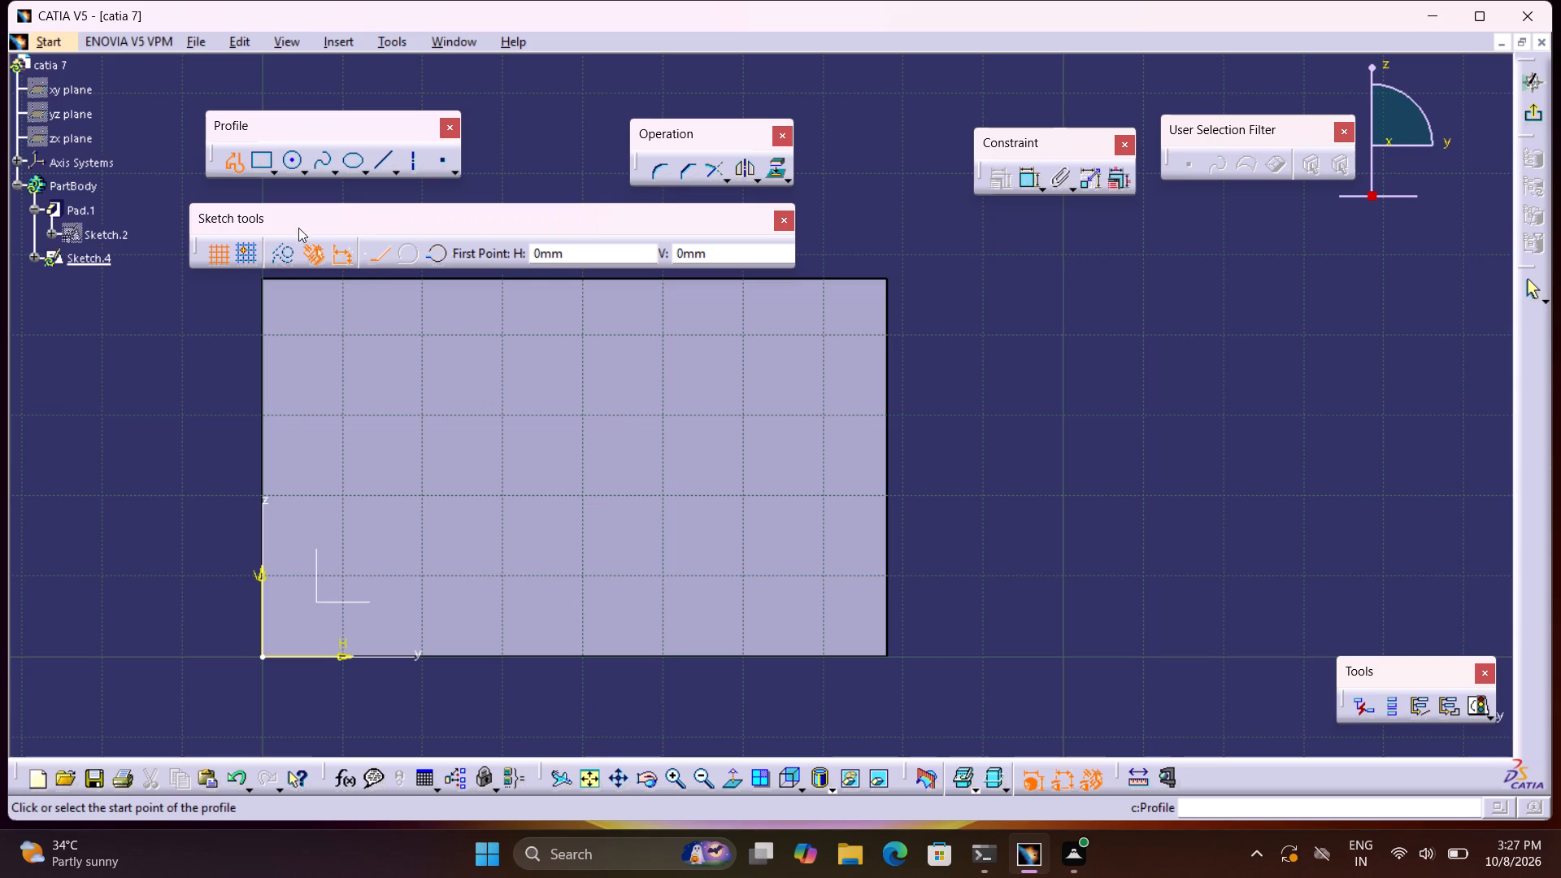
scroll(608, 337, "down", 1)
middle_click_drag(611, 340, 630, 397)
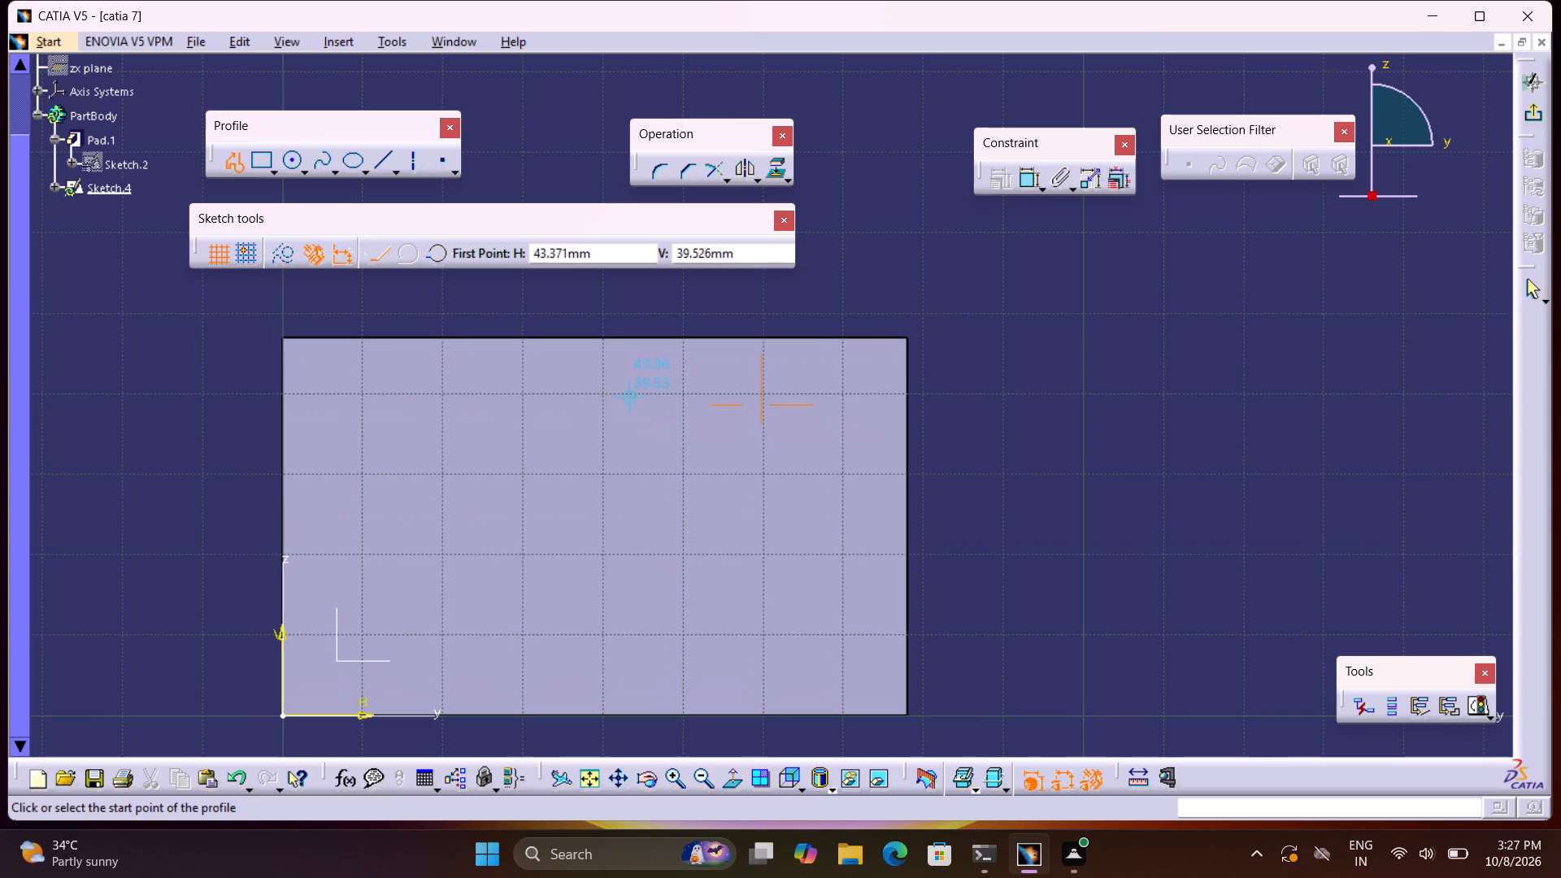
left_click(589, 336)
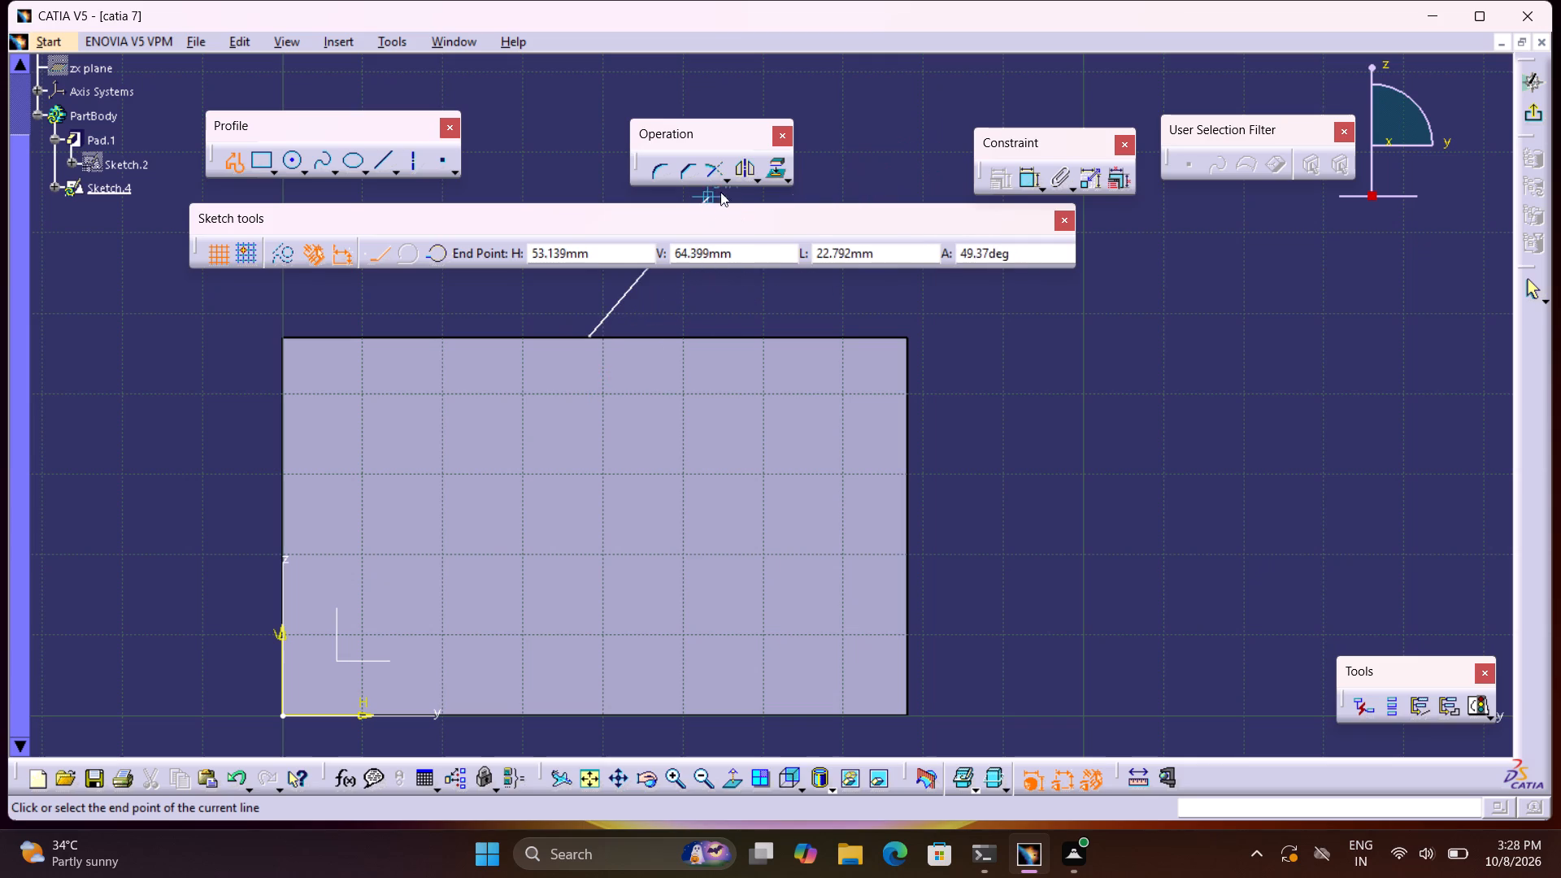
Project the front face's top edge onto the sketch plane with Project 3D Elements.
left_click(782, 167)
left_click(776, 169)
left_click(775, 167)
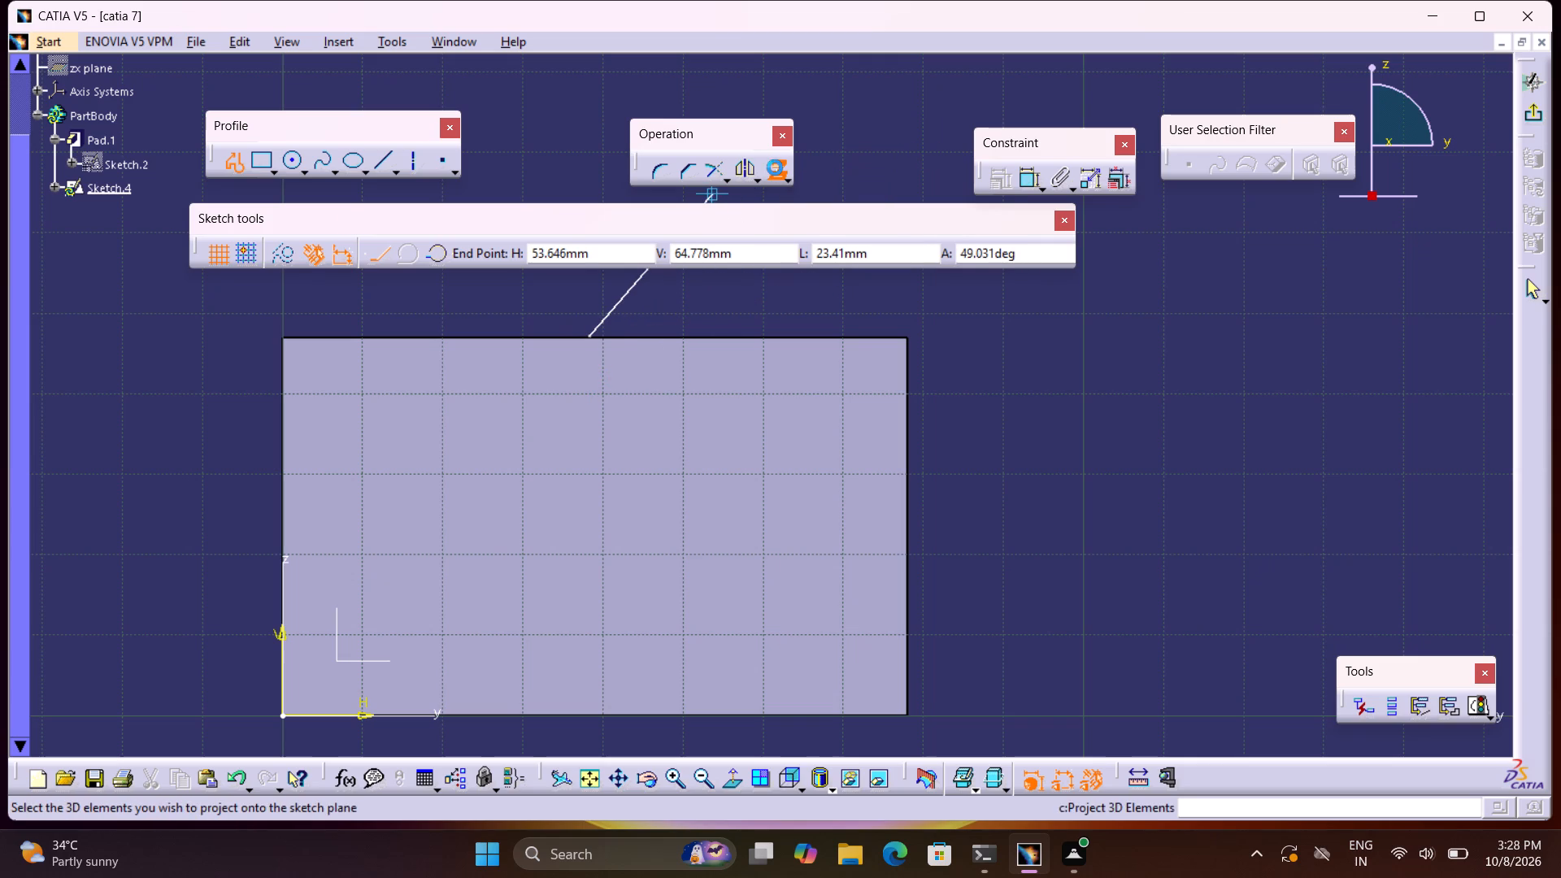
left_click(741, 334)
left_click(846, 536)
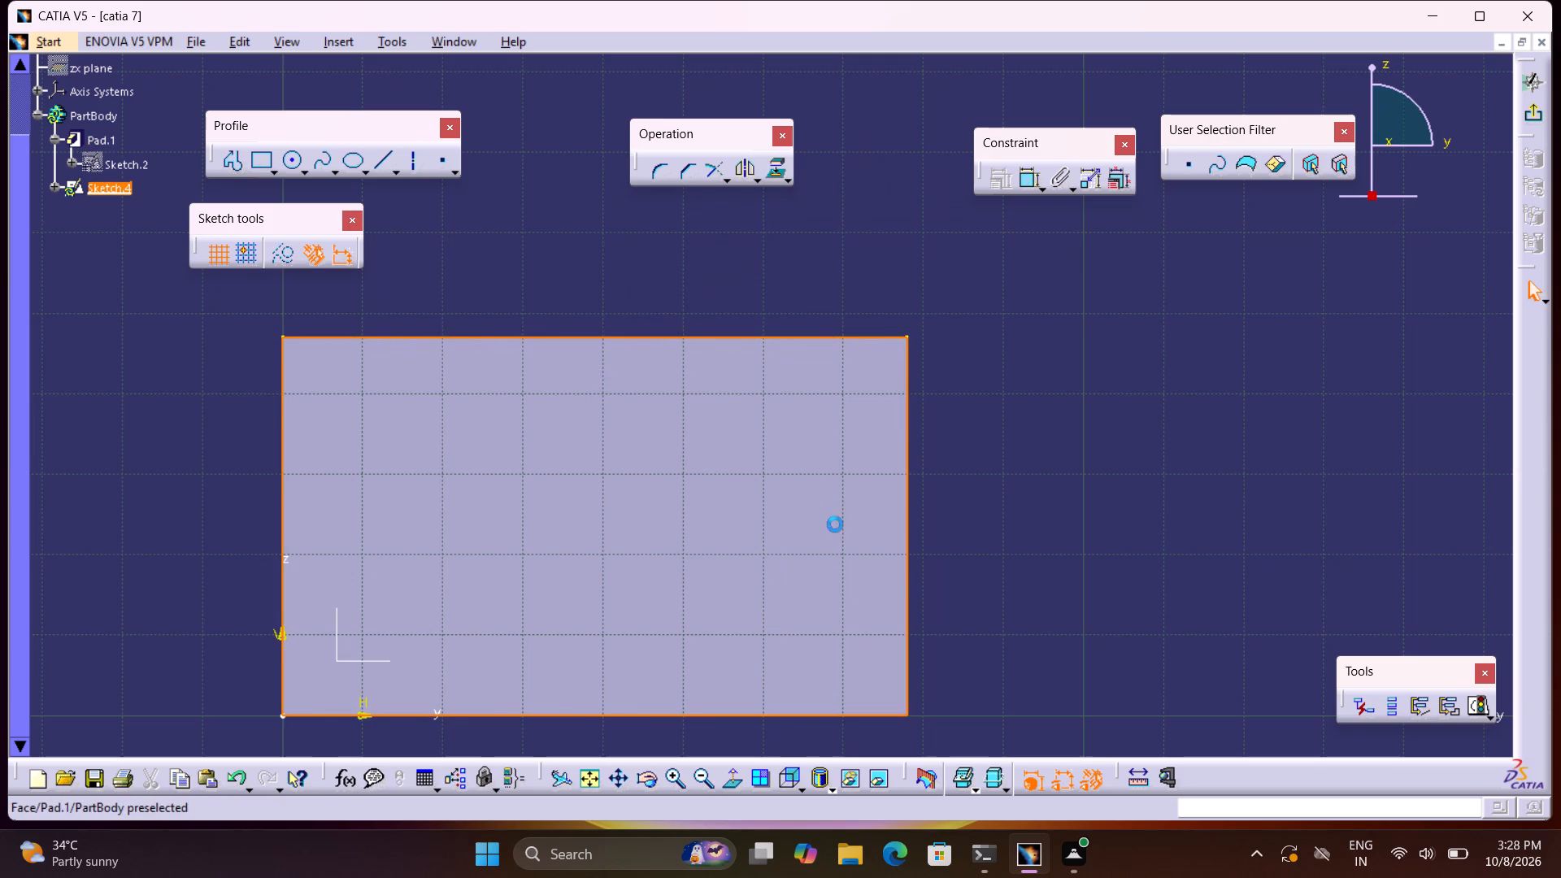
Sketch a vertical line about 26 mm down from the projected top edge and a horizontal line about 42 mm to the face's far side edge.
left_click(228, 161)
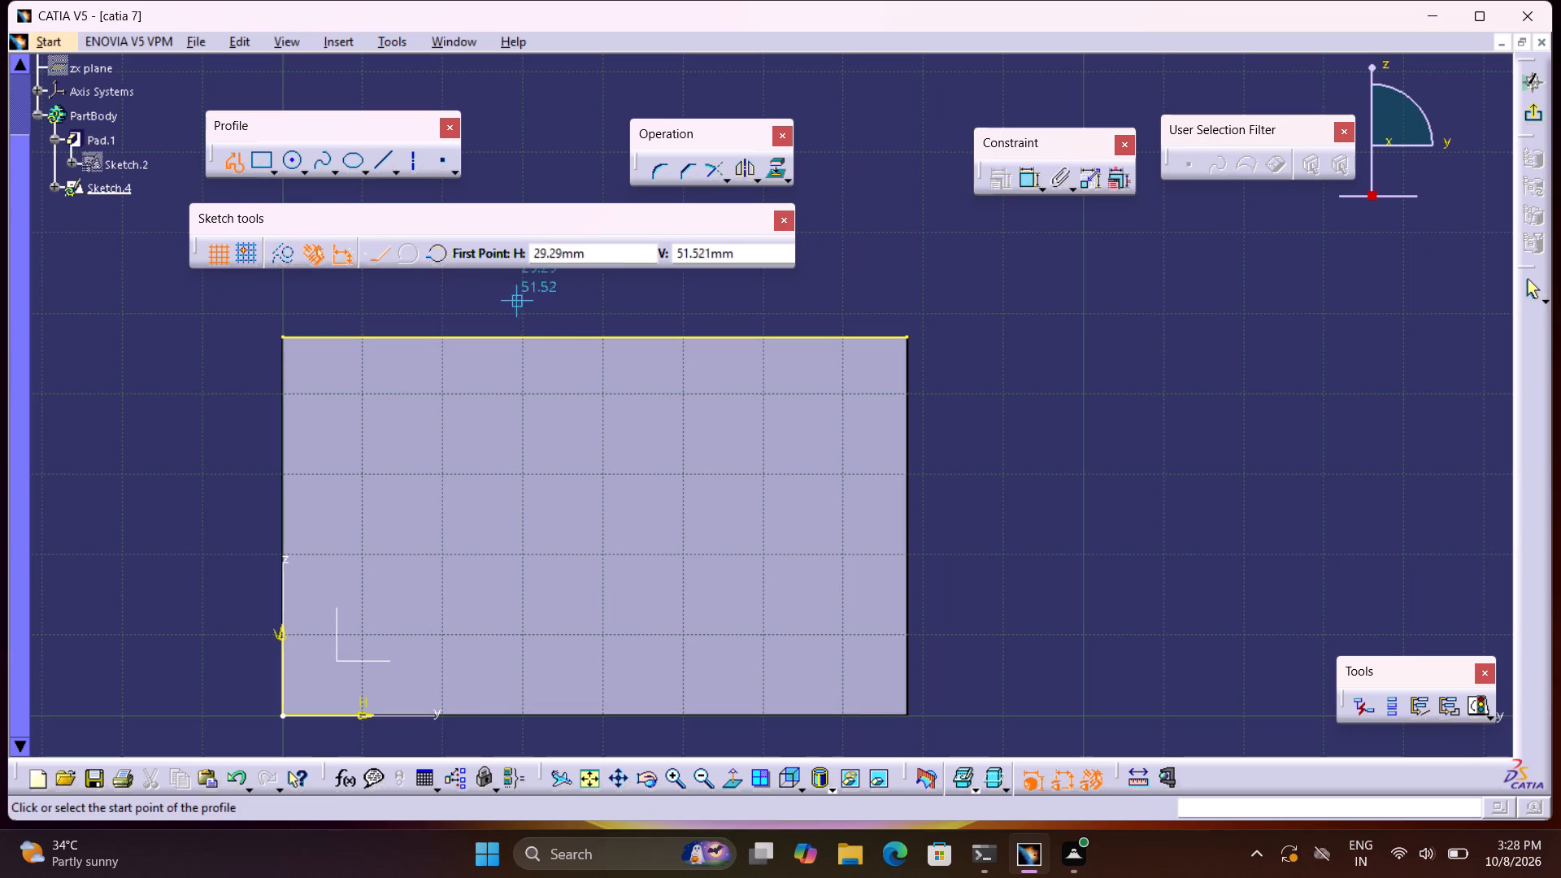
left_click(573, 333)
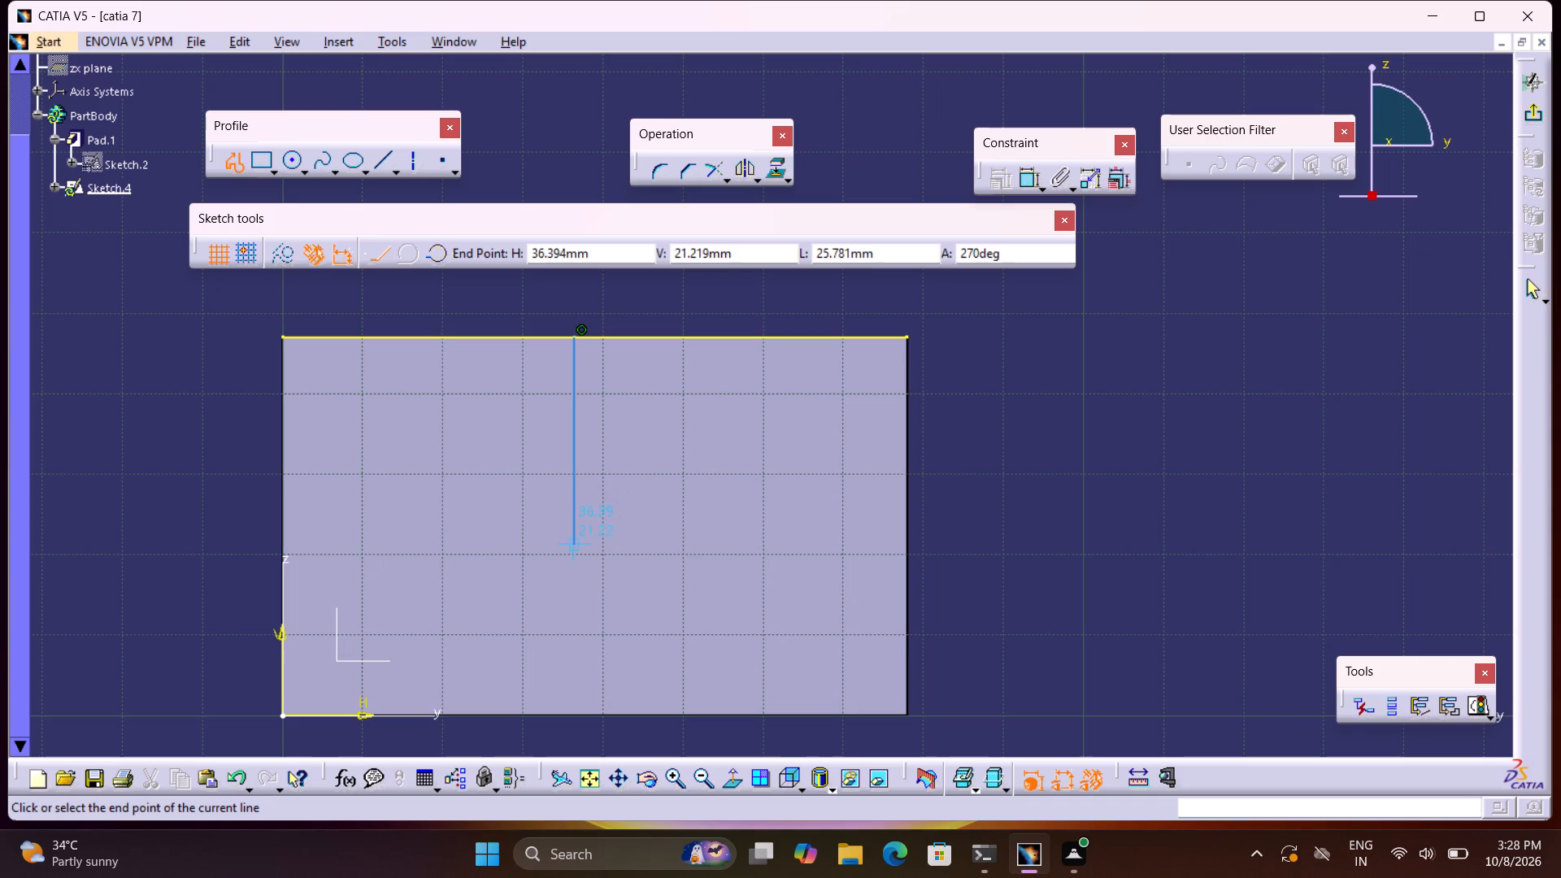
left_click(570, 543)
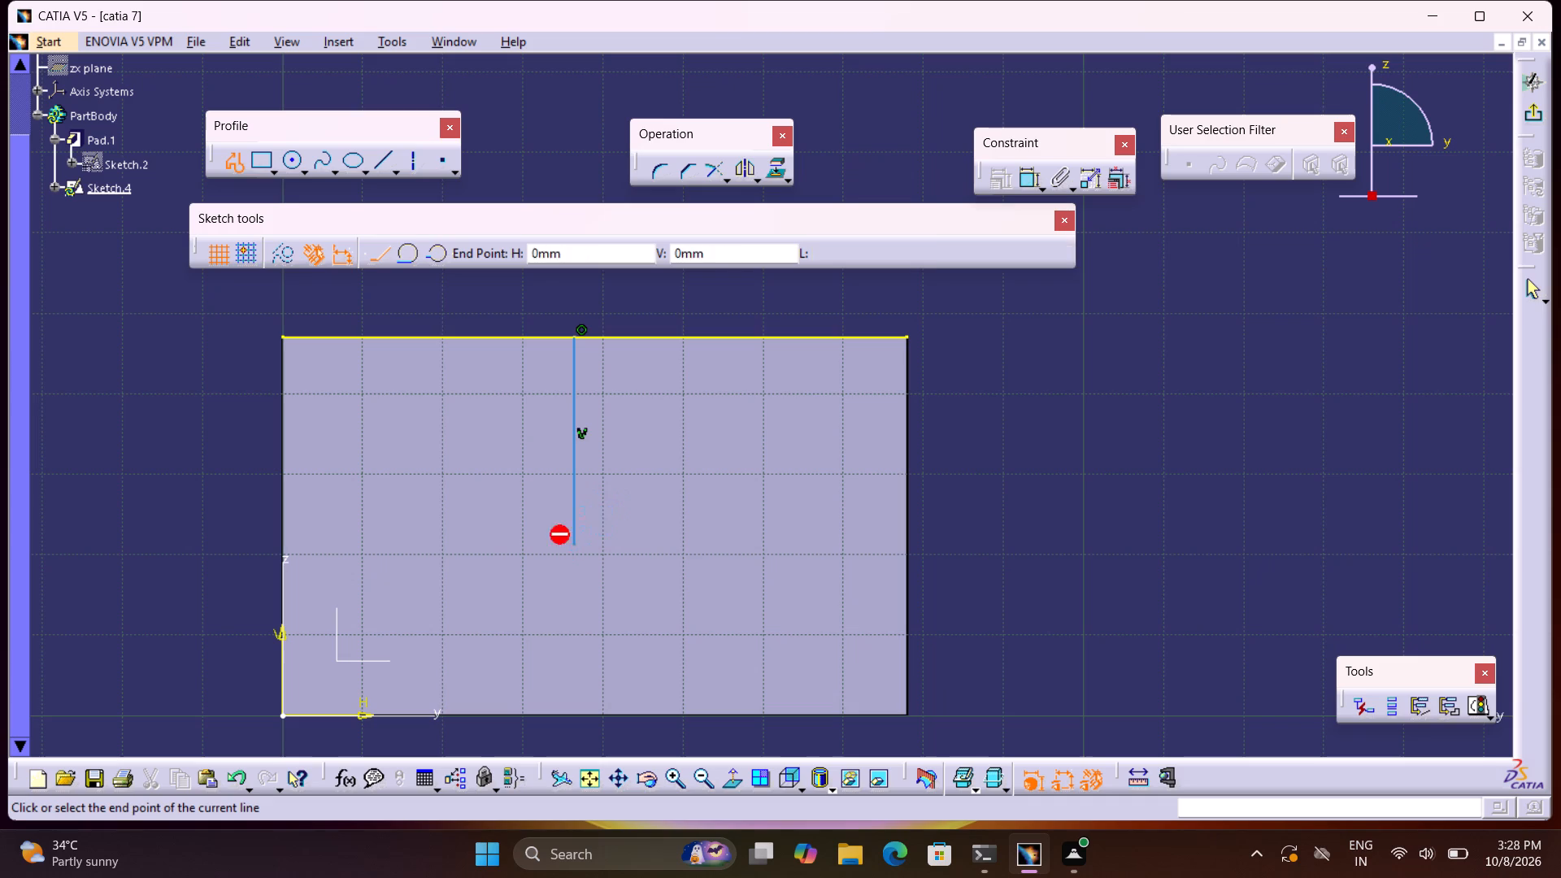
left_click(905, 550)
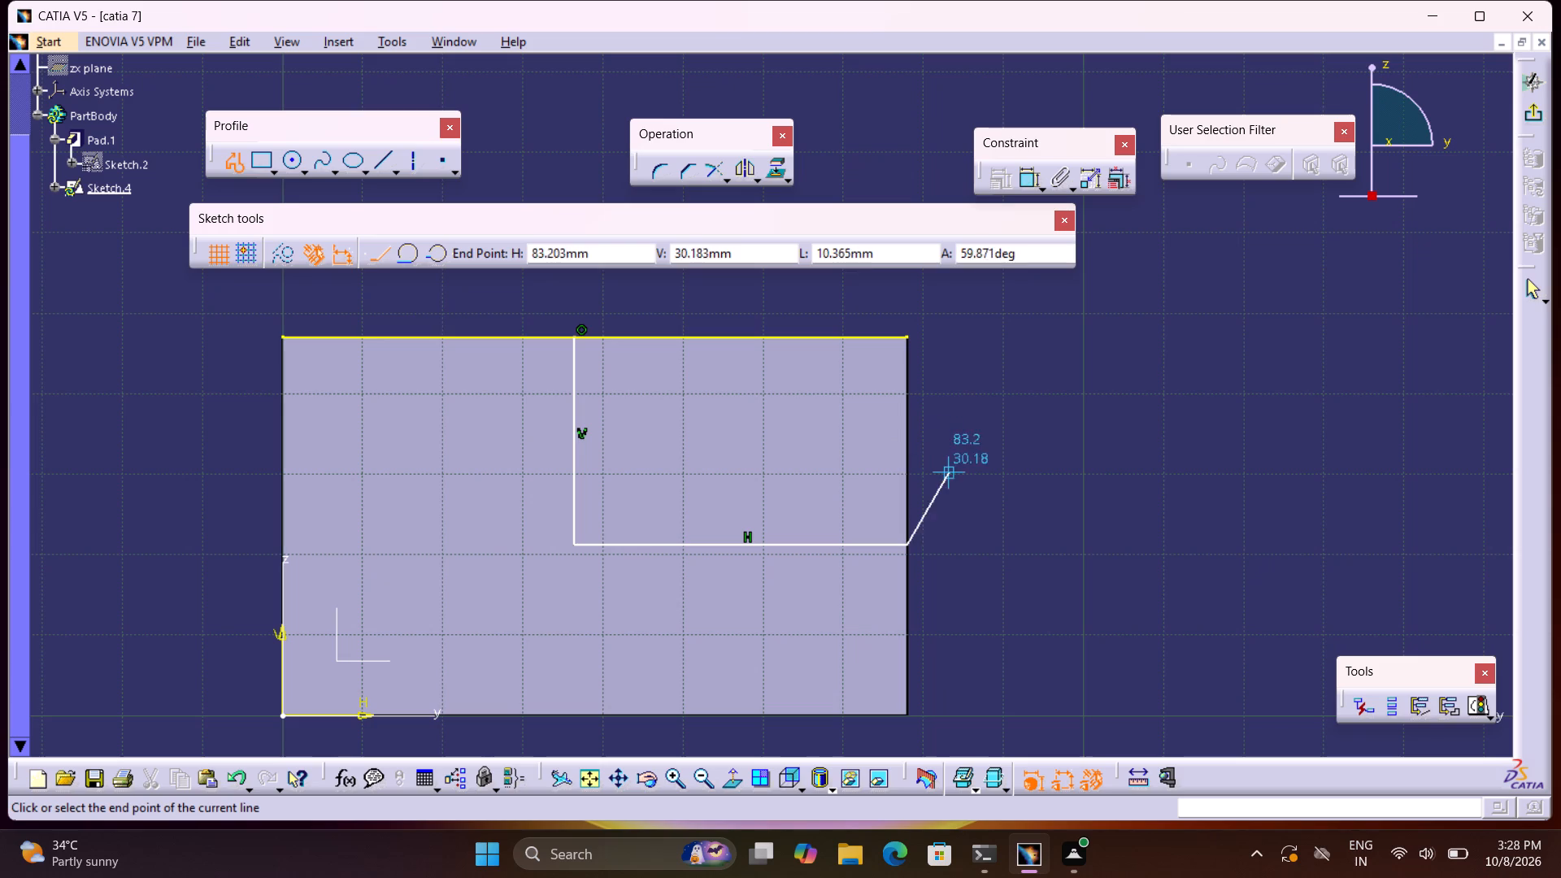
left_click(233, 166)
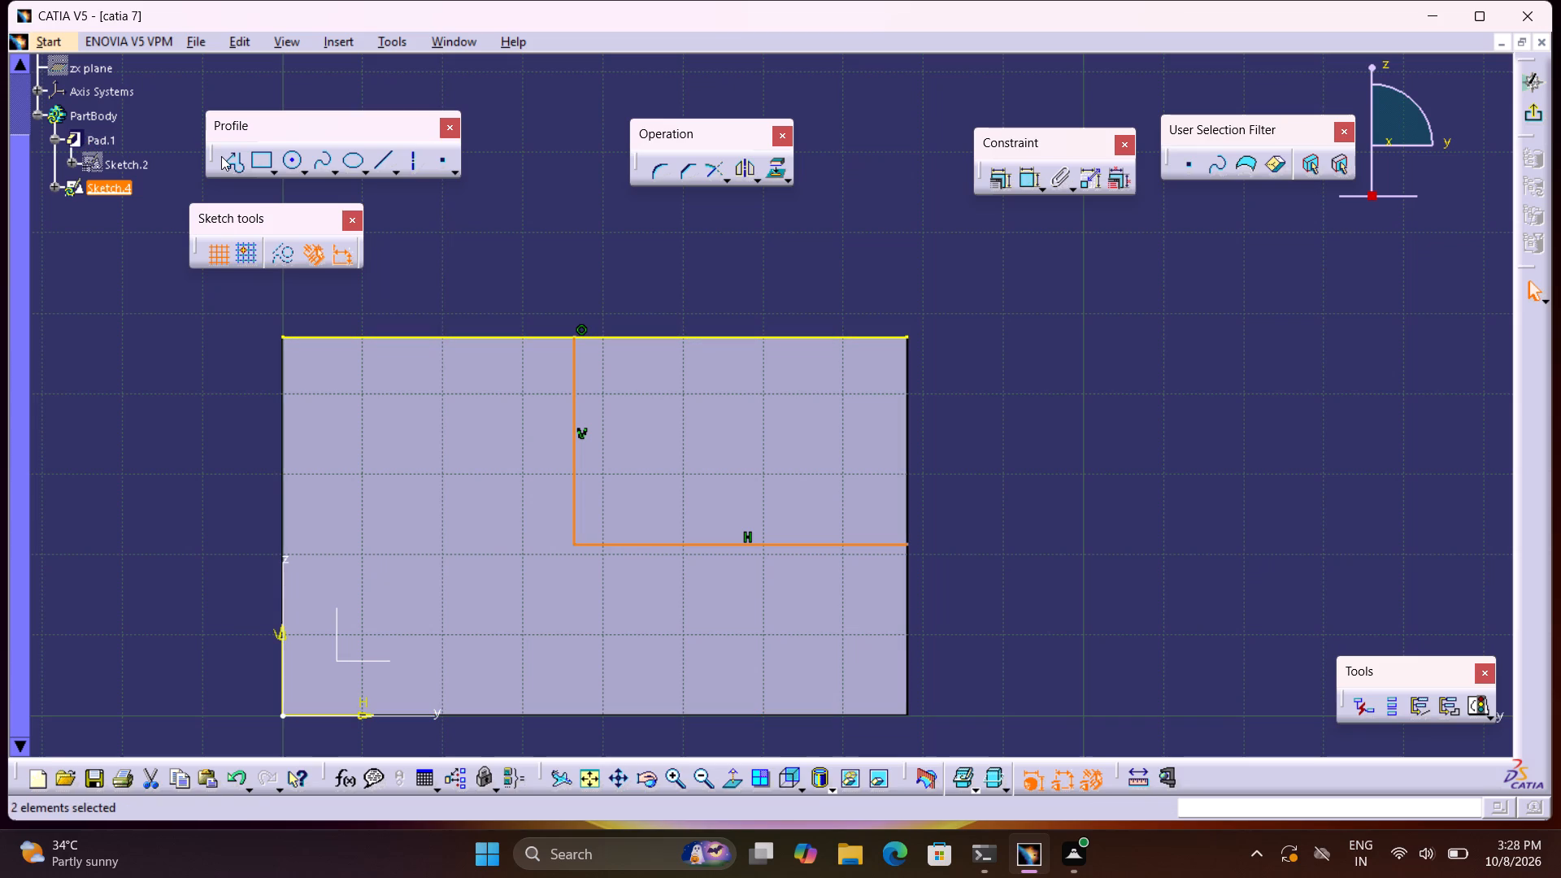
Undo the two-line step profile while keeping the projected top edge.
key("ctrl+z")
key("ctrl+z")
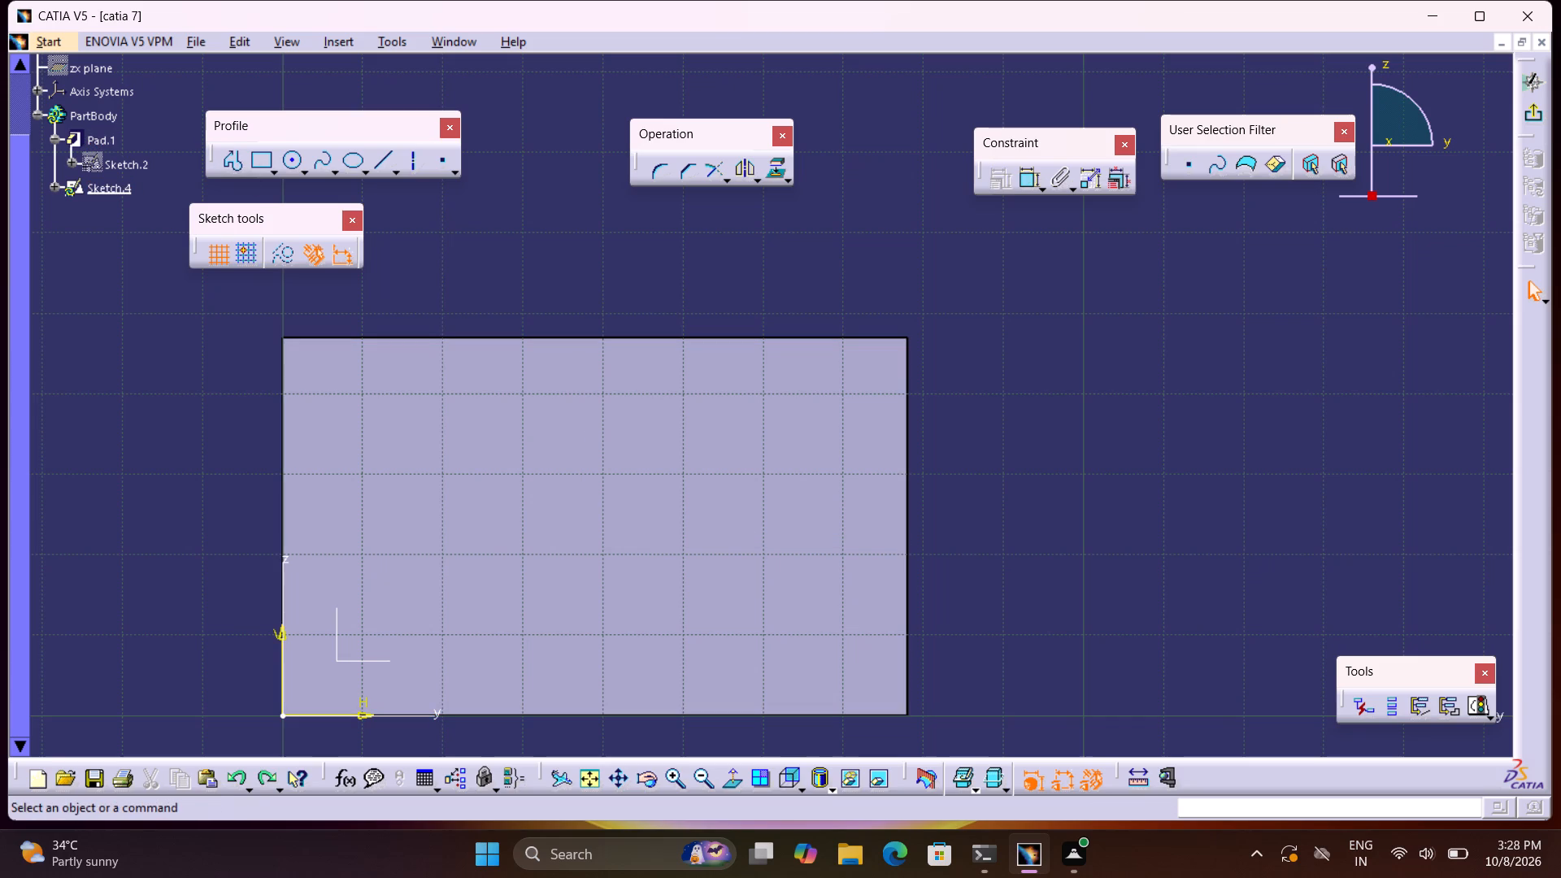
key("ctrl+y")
Sketch a closed triangle at the face's upper far corner, about 27 mm along the top edge and about 22 mm down the side edge.
left_click(241, 163)
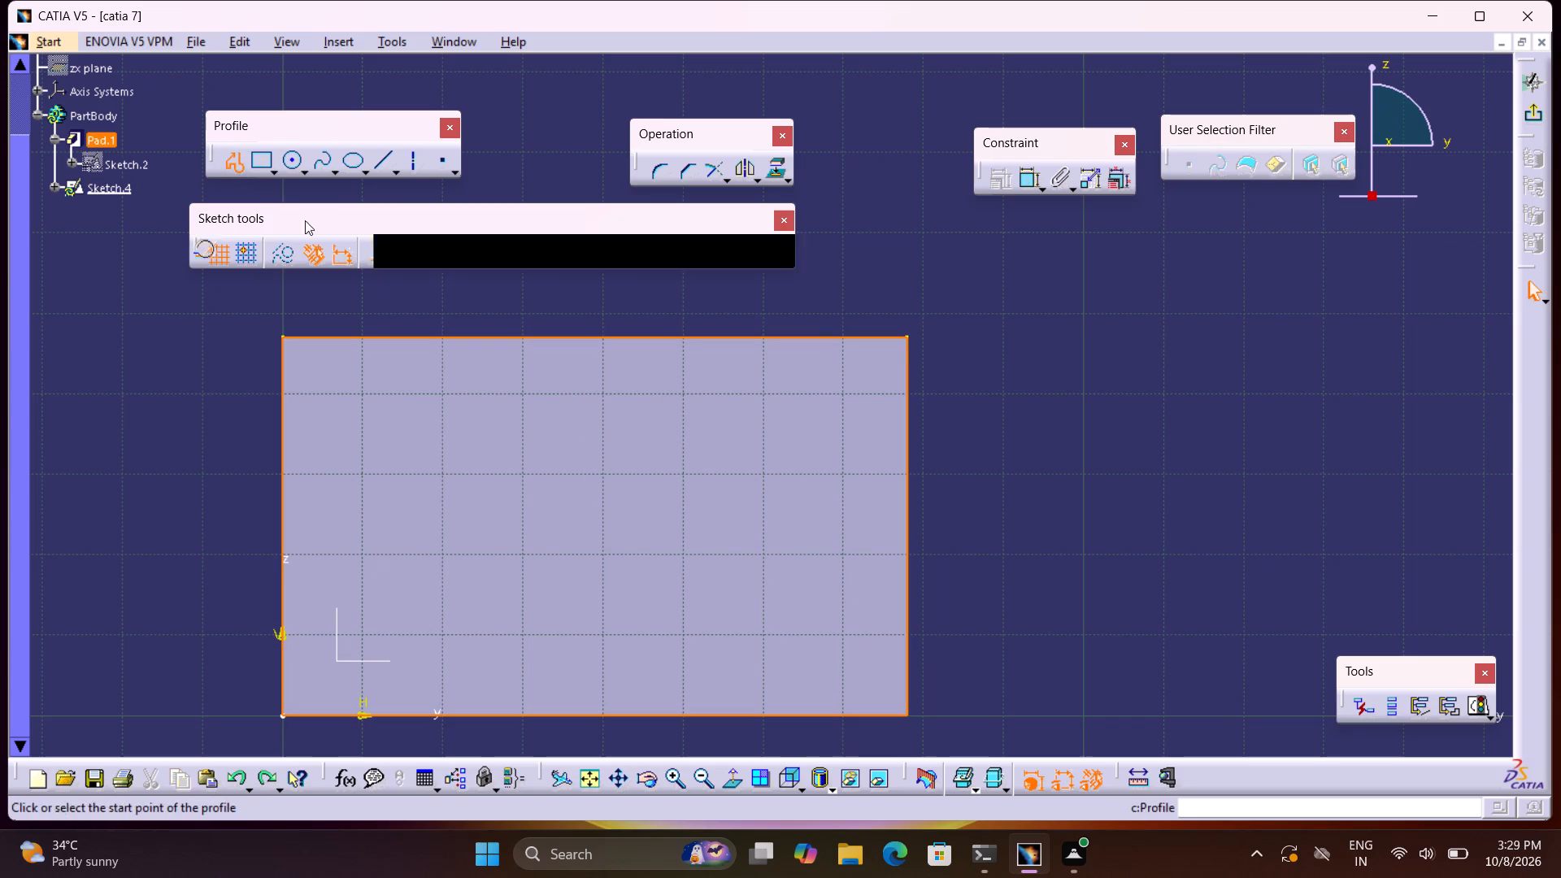
left_click(691, 335)
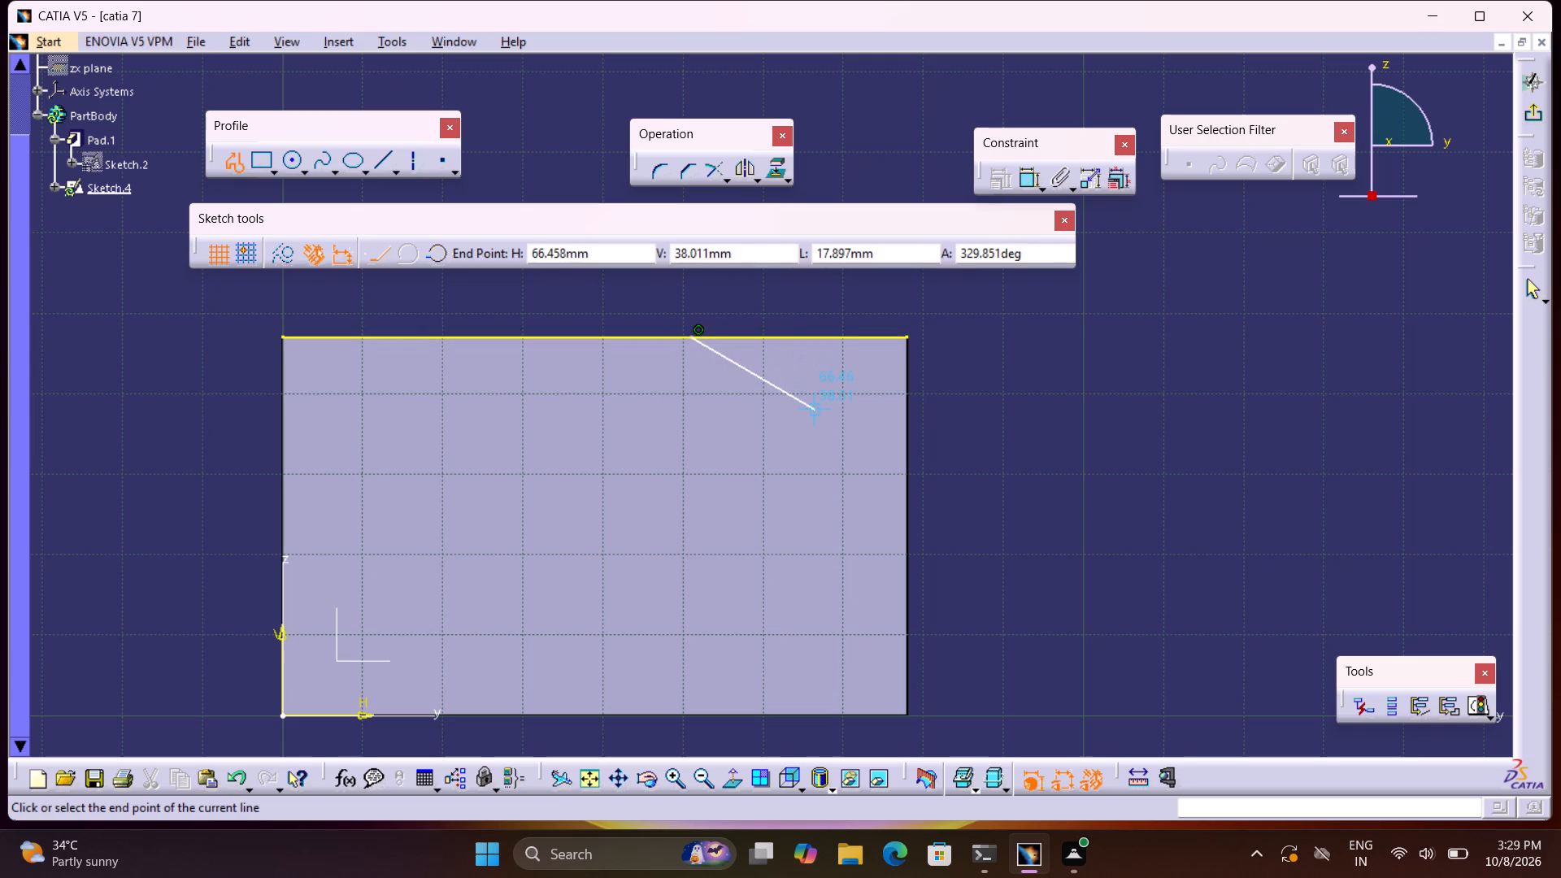
left_click(907, 513)
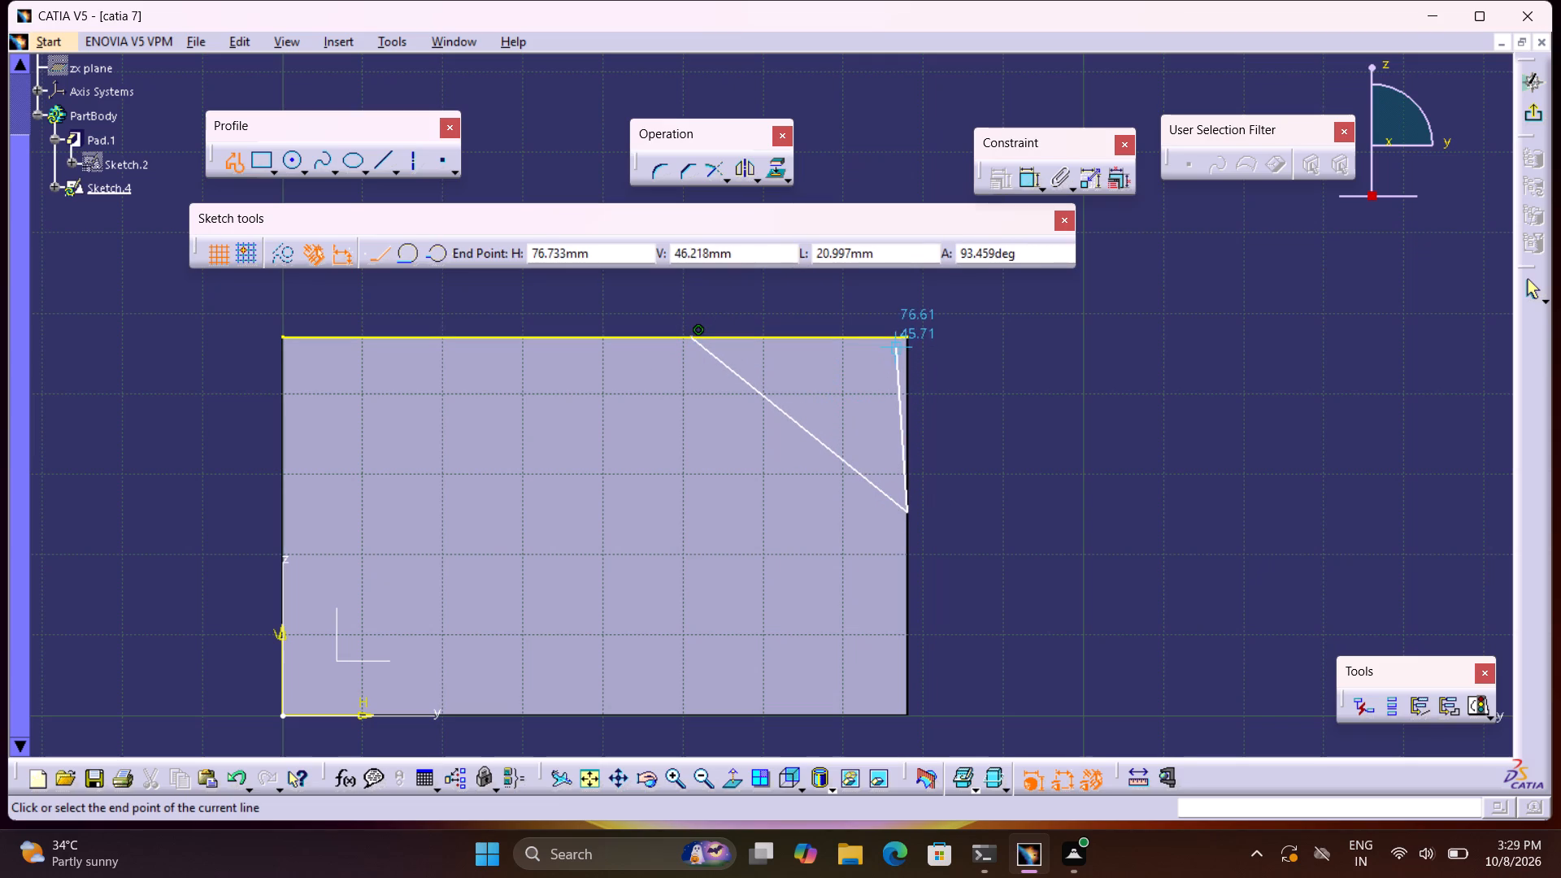
left_click(911, 337)
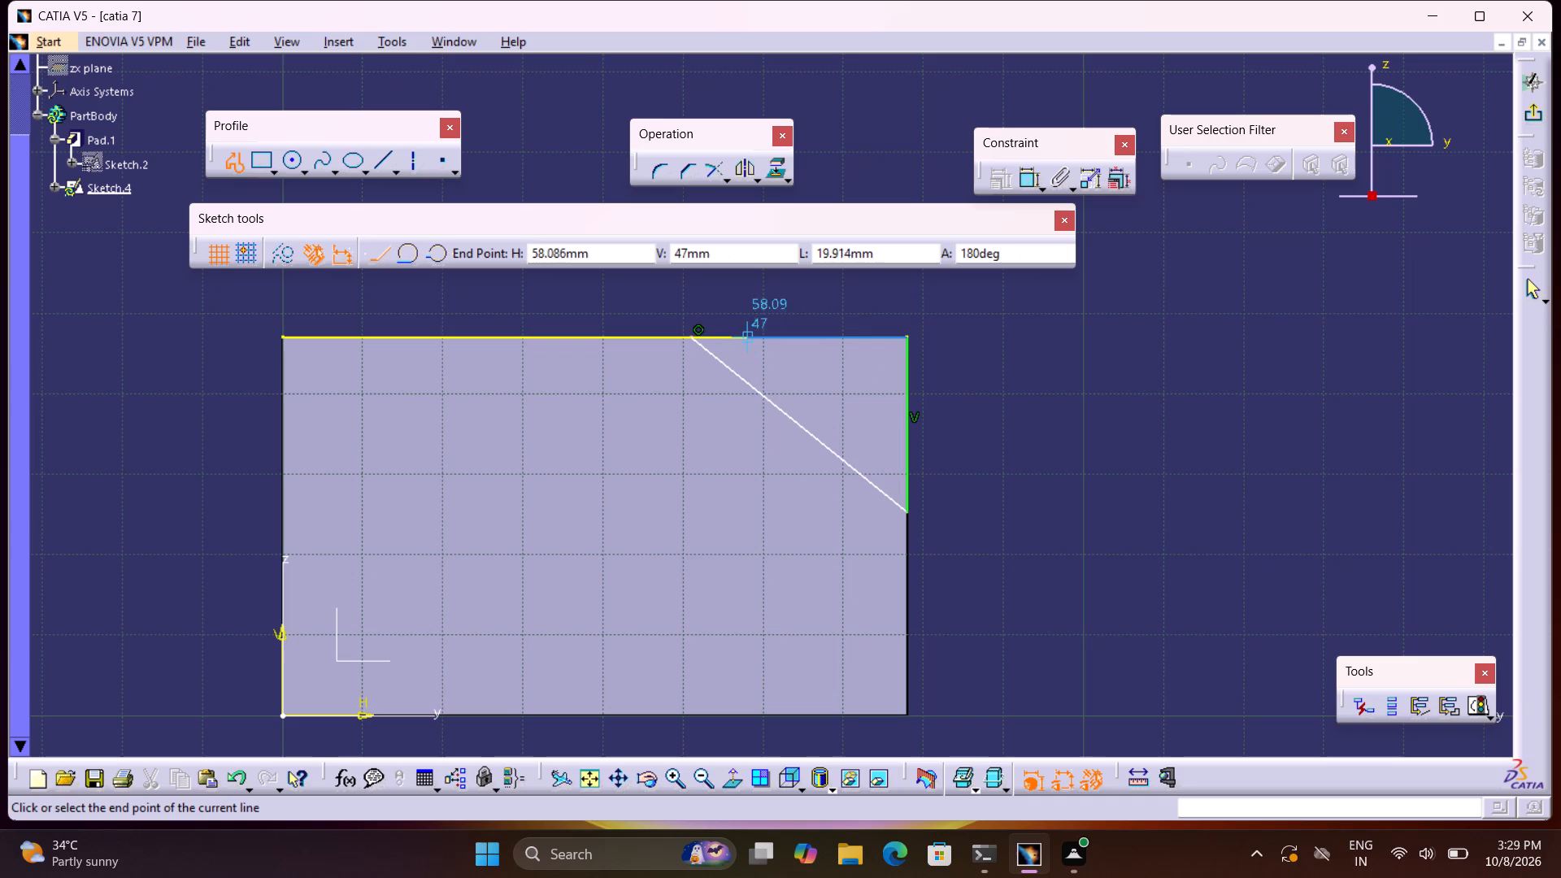
left_click(690, 337)
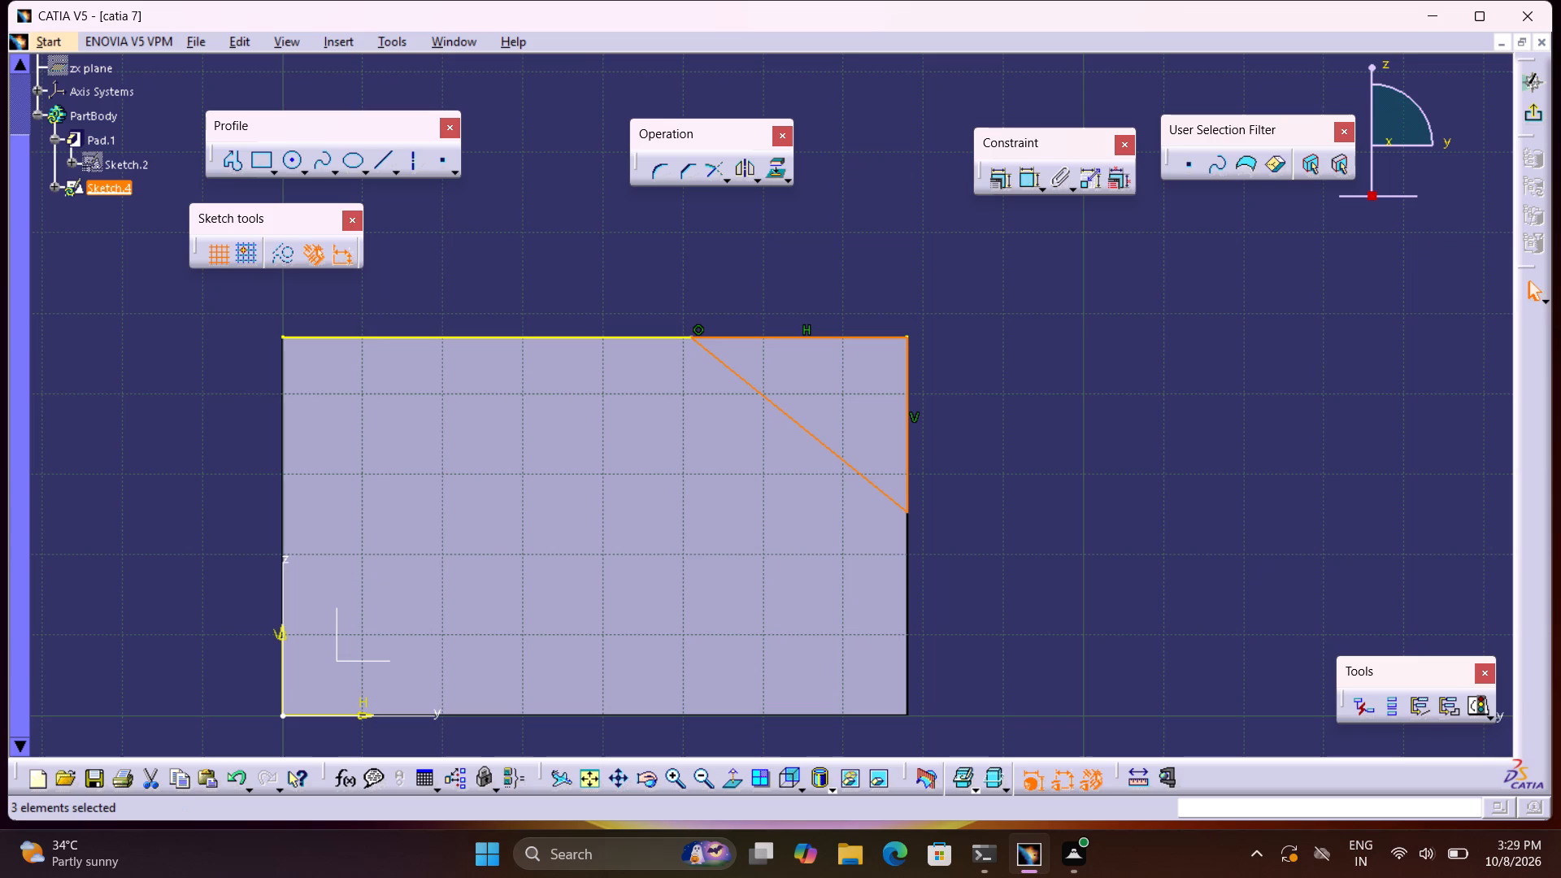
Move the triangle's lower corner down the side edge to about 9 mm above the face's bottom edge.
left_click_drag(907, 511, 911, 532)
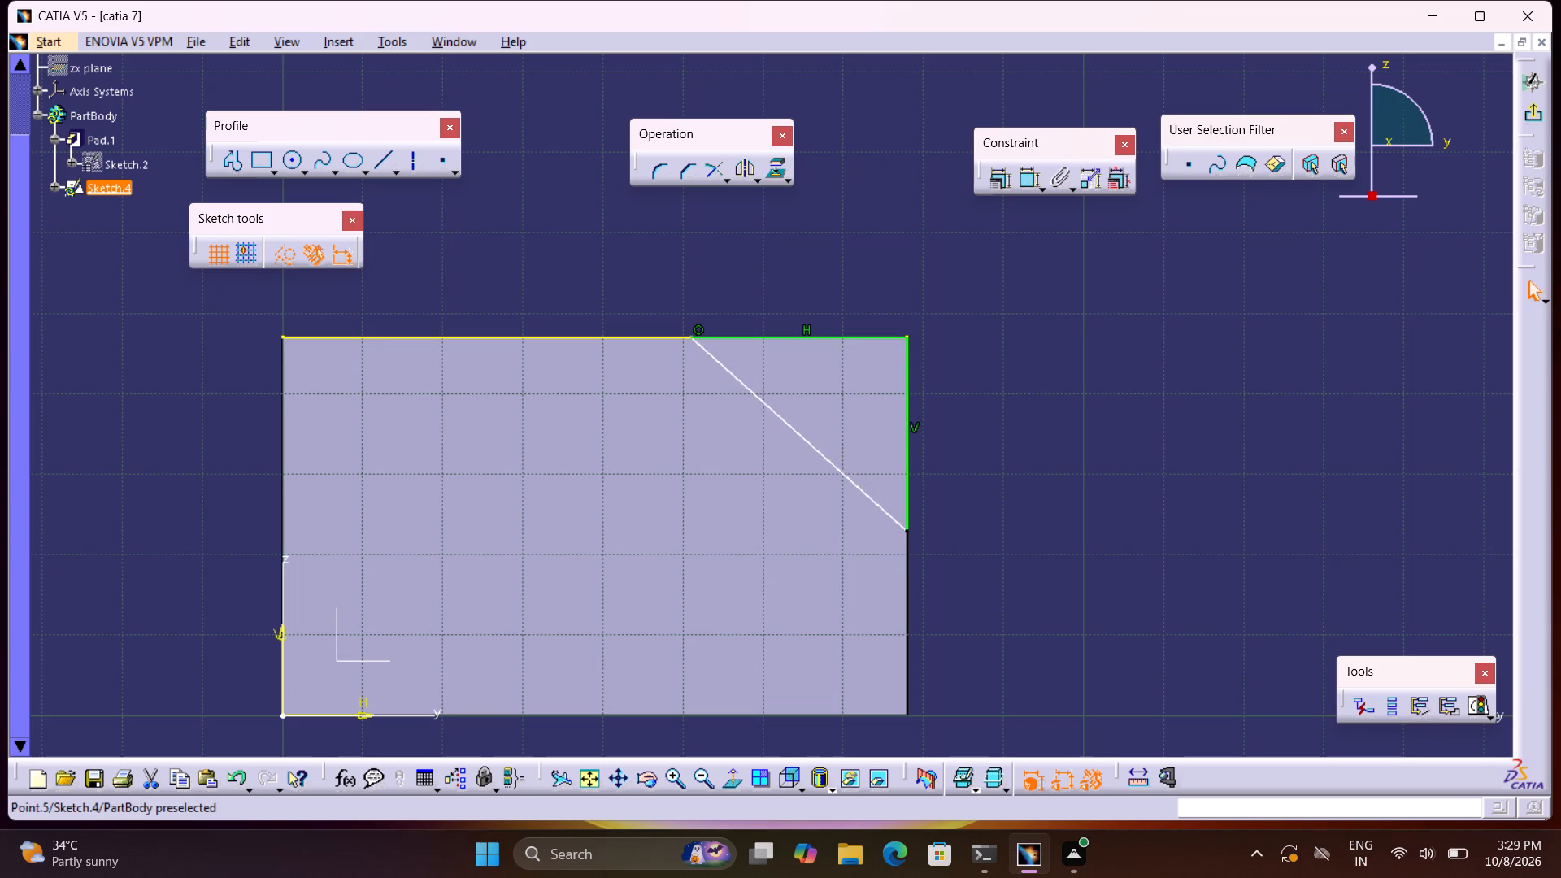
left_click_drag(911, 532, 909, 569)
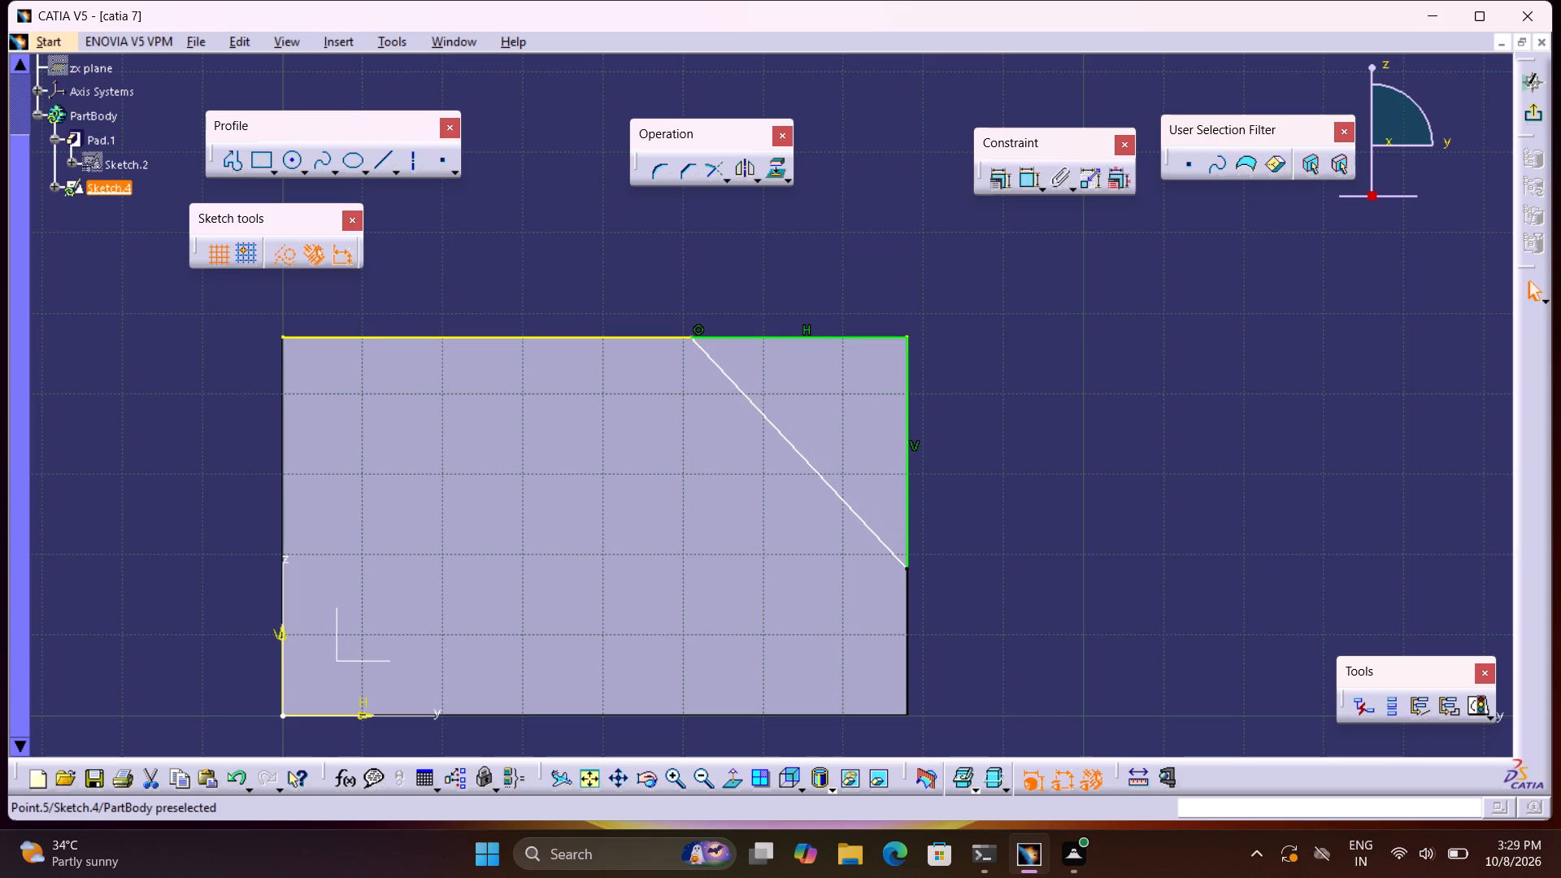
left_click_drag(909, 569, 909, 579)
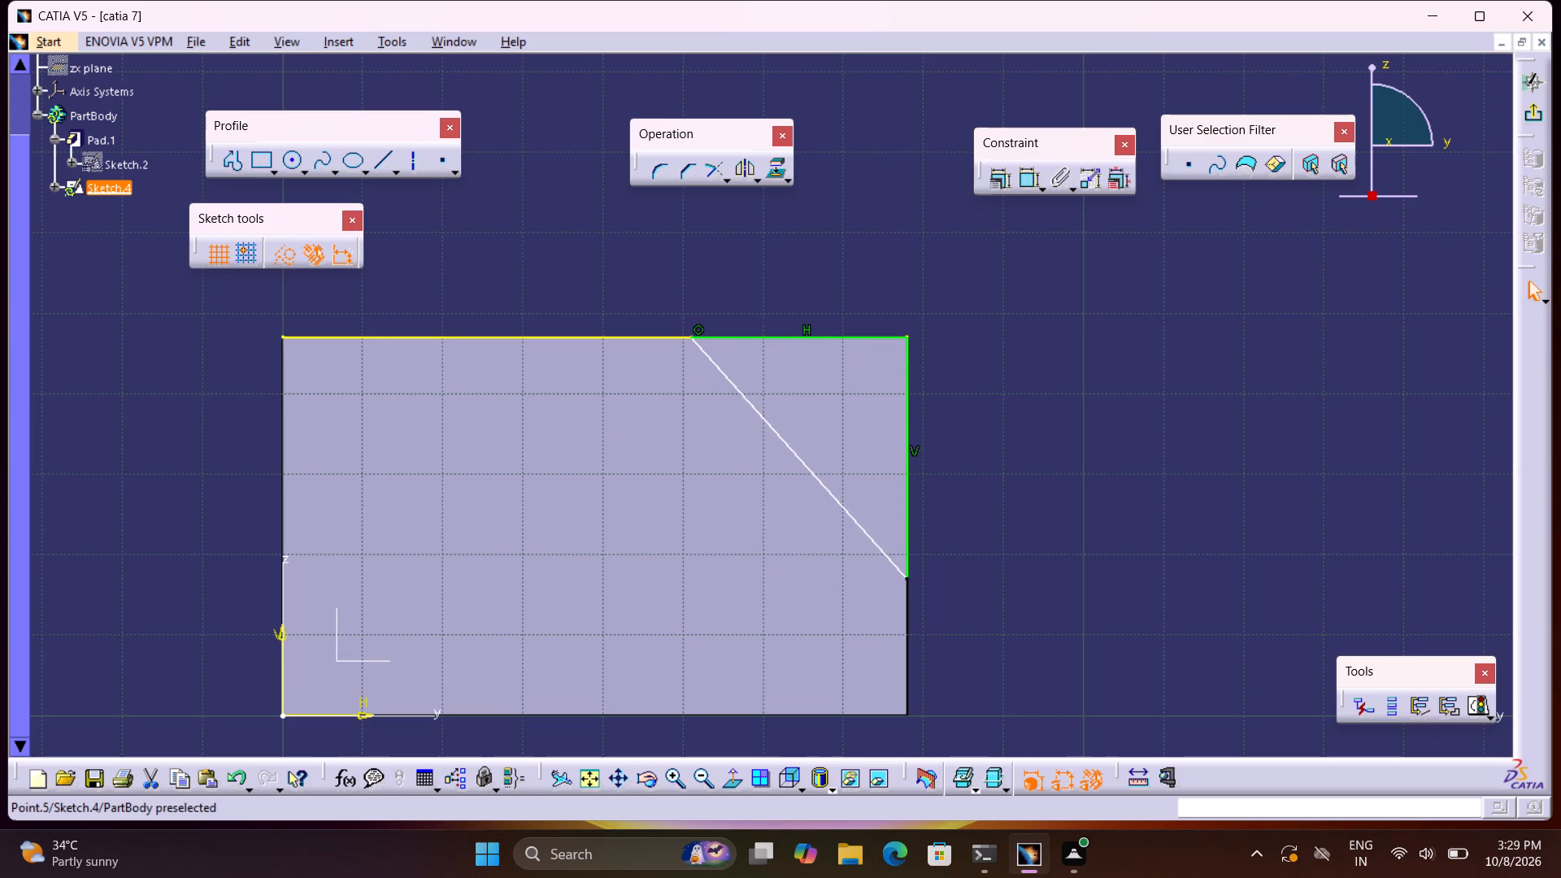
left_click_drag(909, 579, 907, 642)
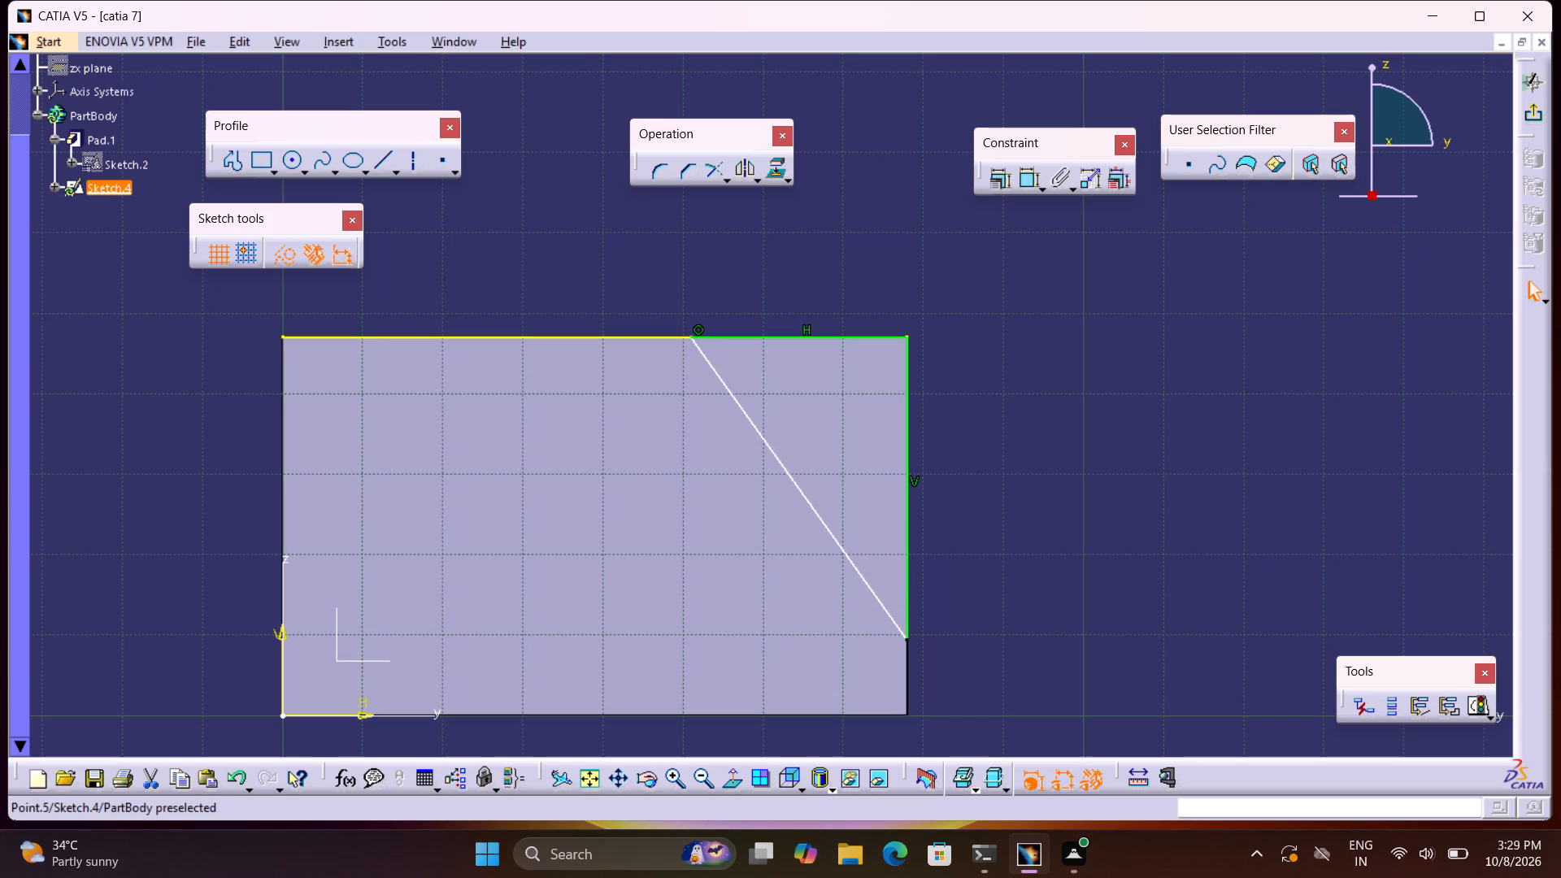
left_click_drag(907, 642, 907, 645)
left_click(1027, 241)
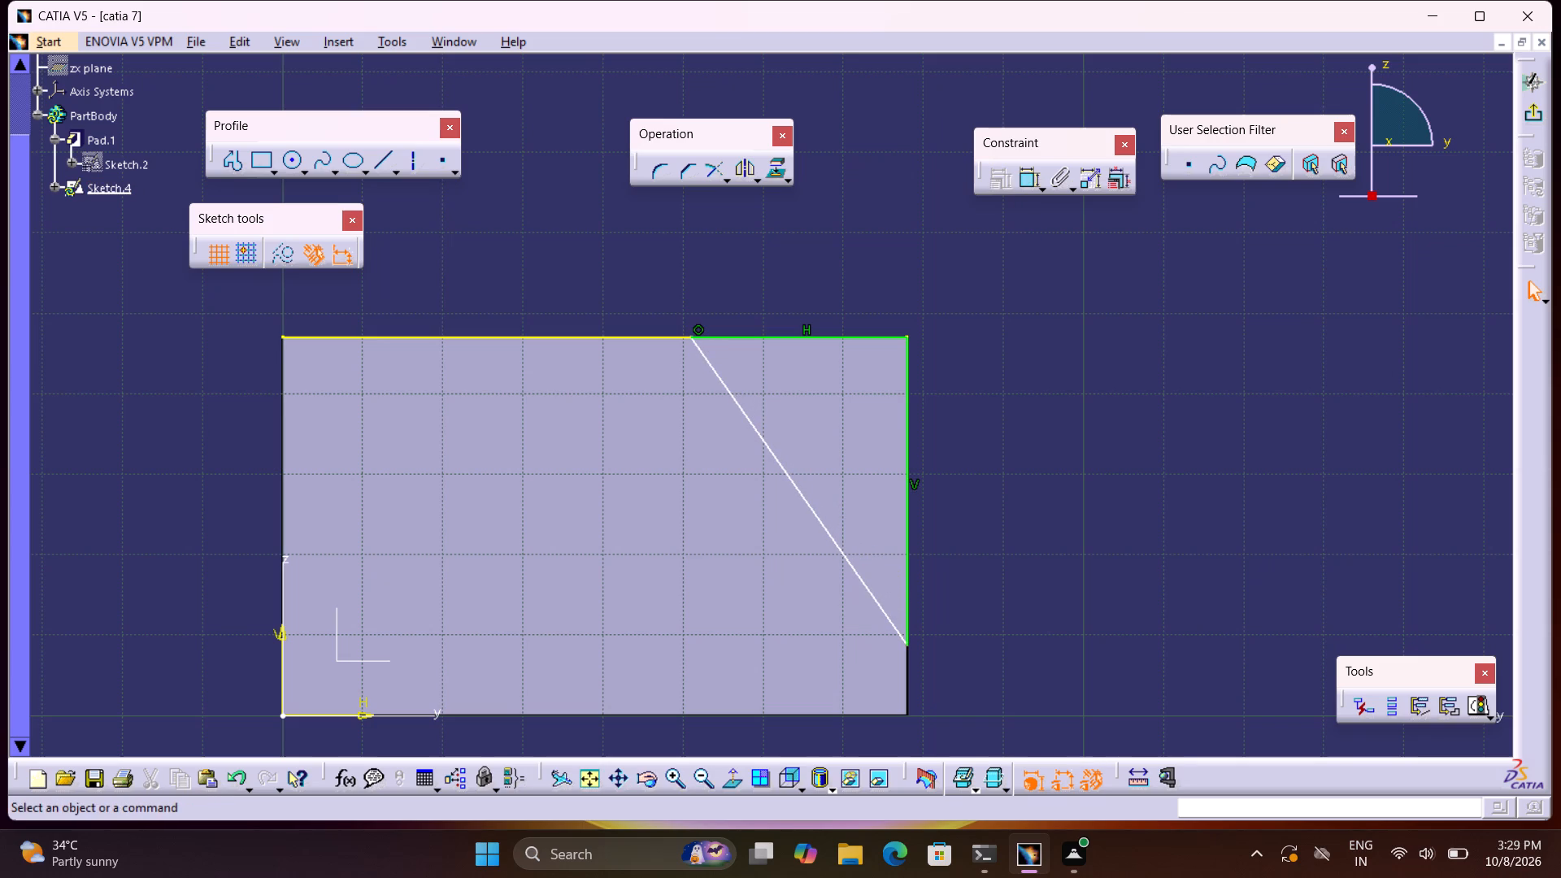
Dimension the triangle's lower corner from the face's bottom edge and set the distance to 12 mm.
left_click(1022, 188)
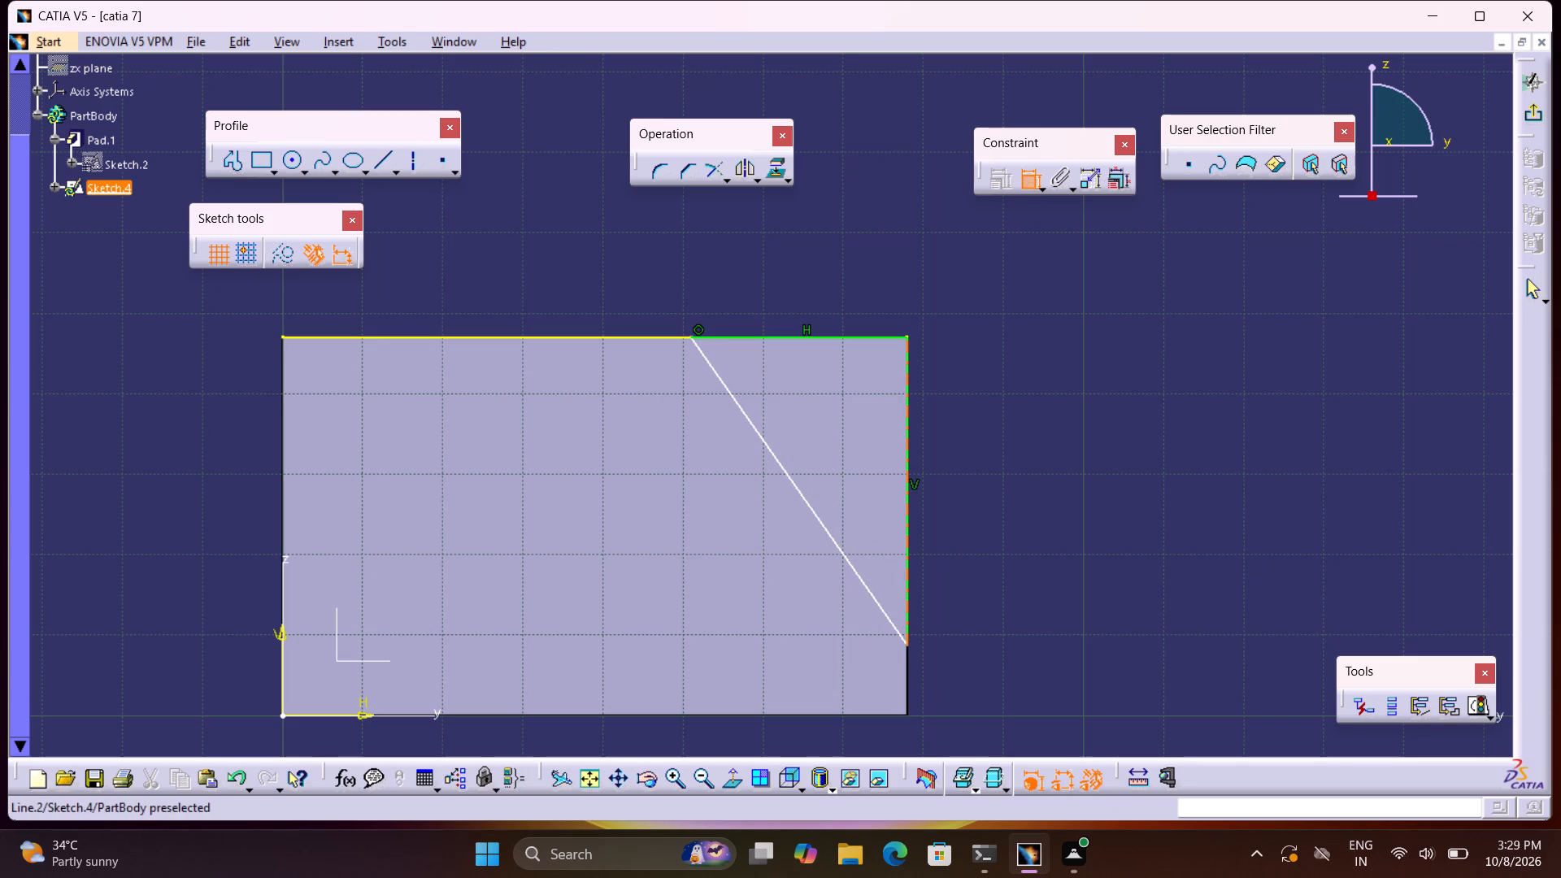
left_click(902, 647)
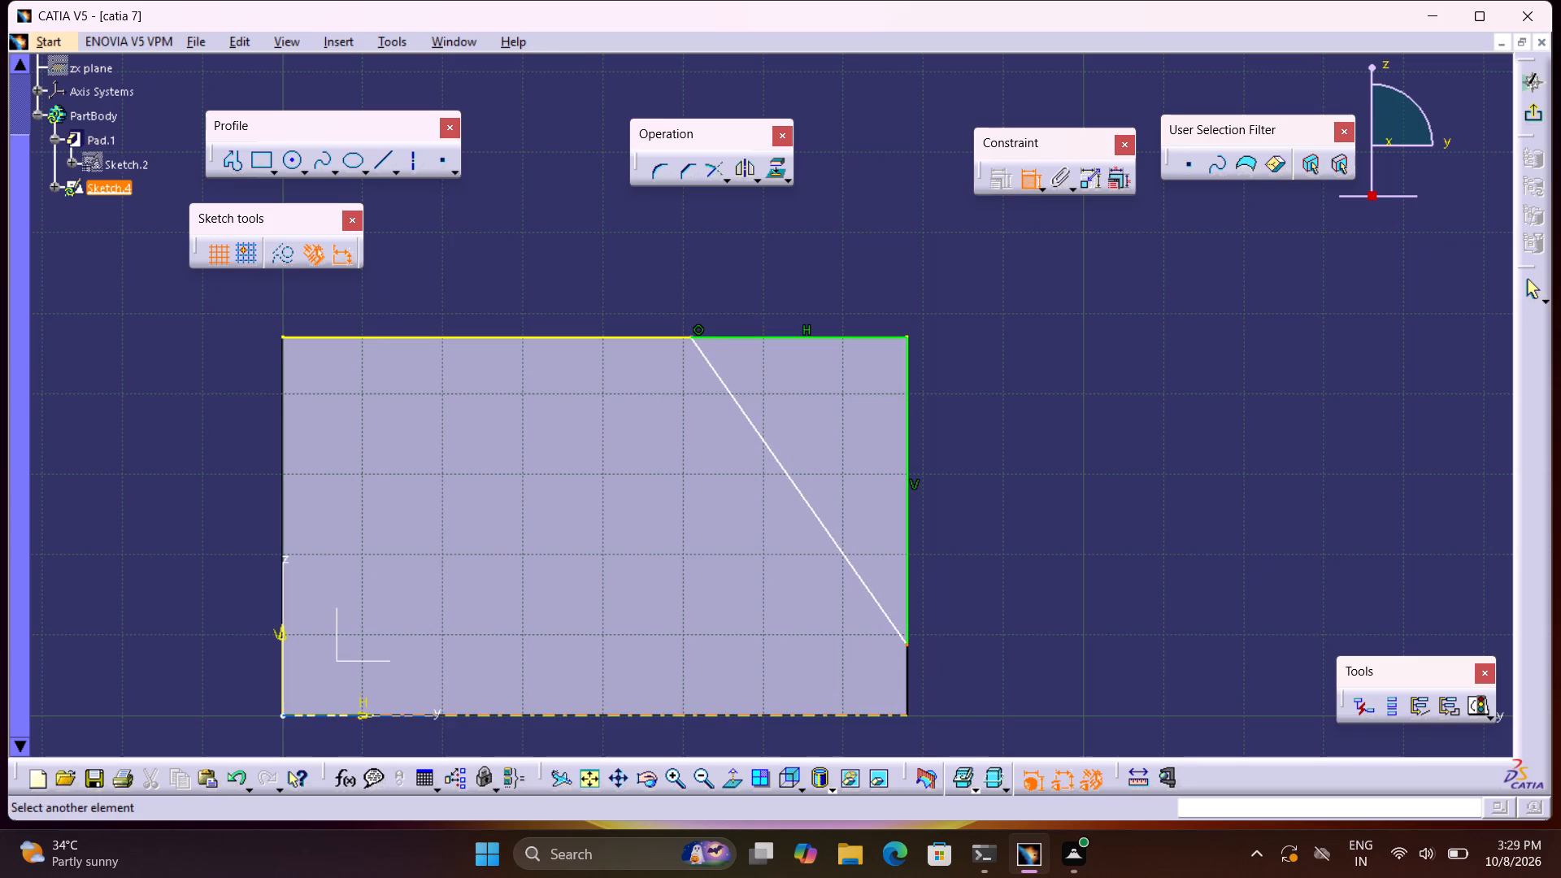
left_click(872, 715)
left_click(989, 684)
double_click(996, 680)
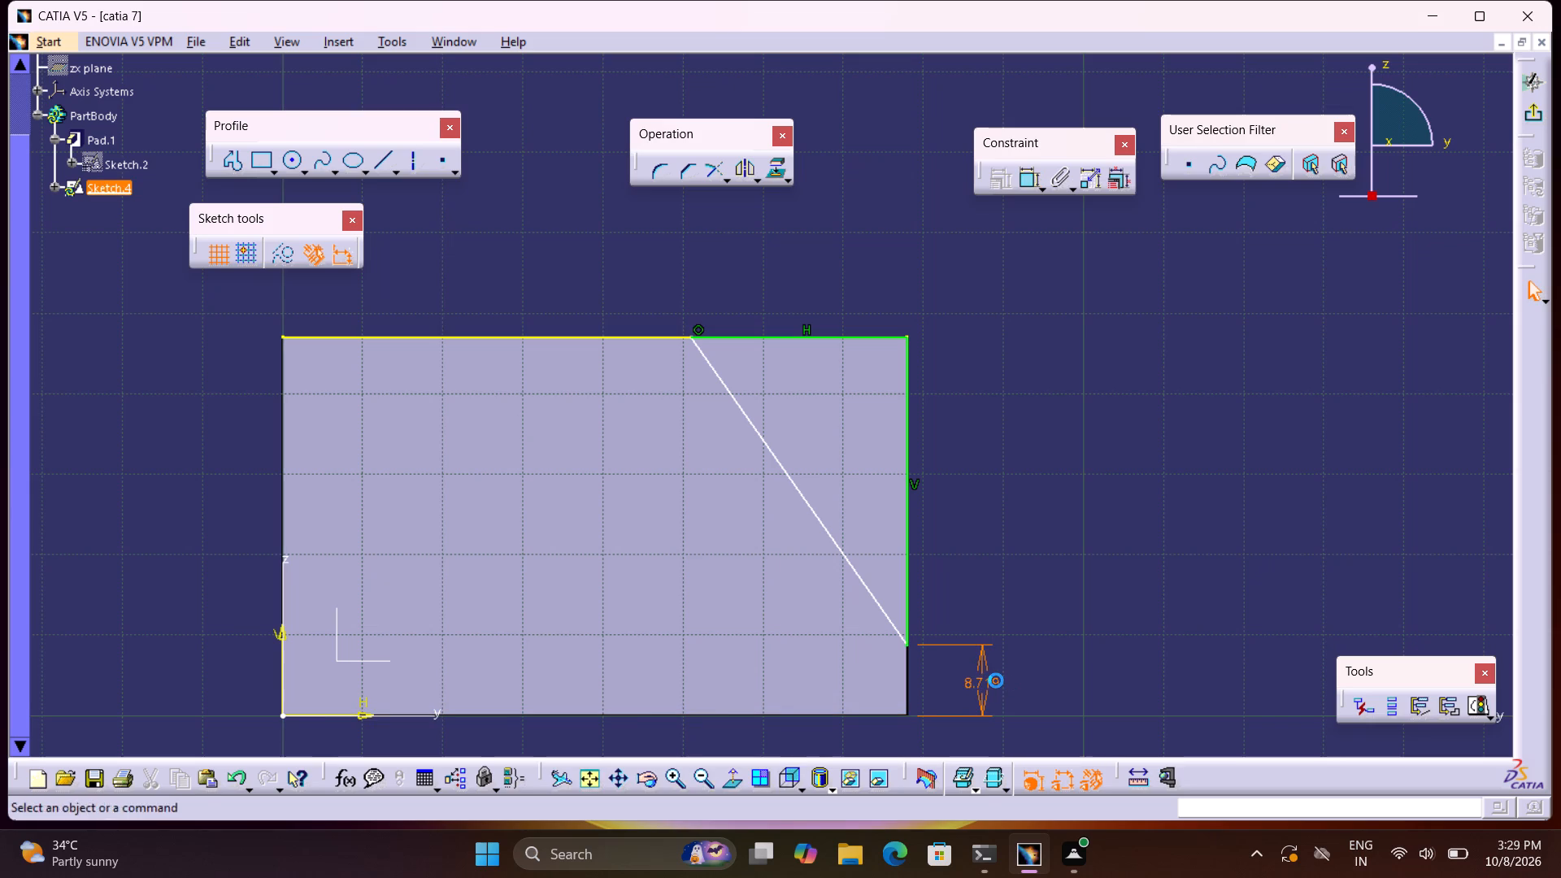
type("12")
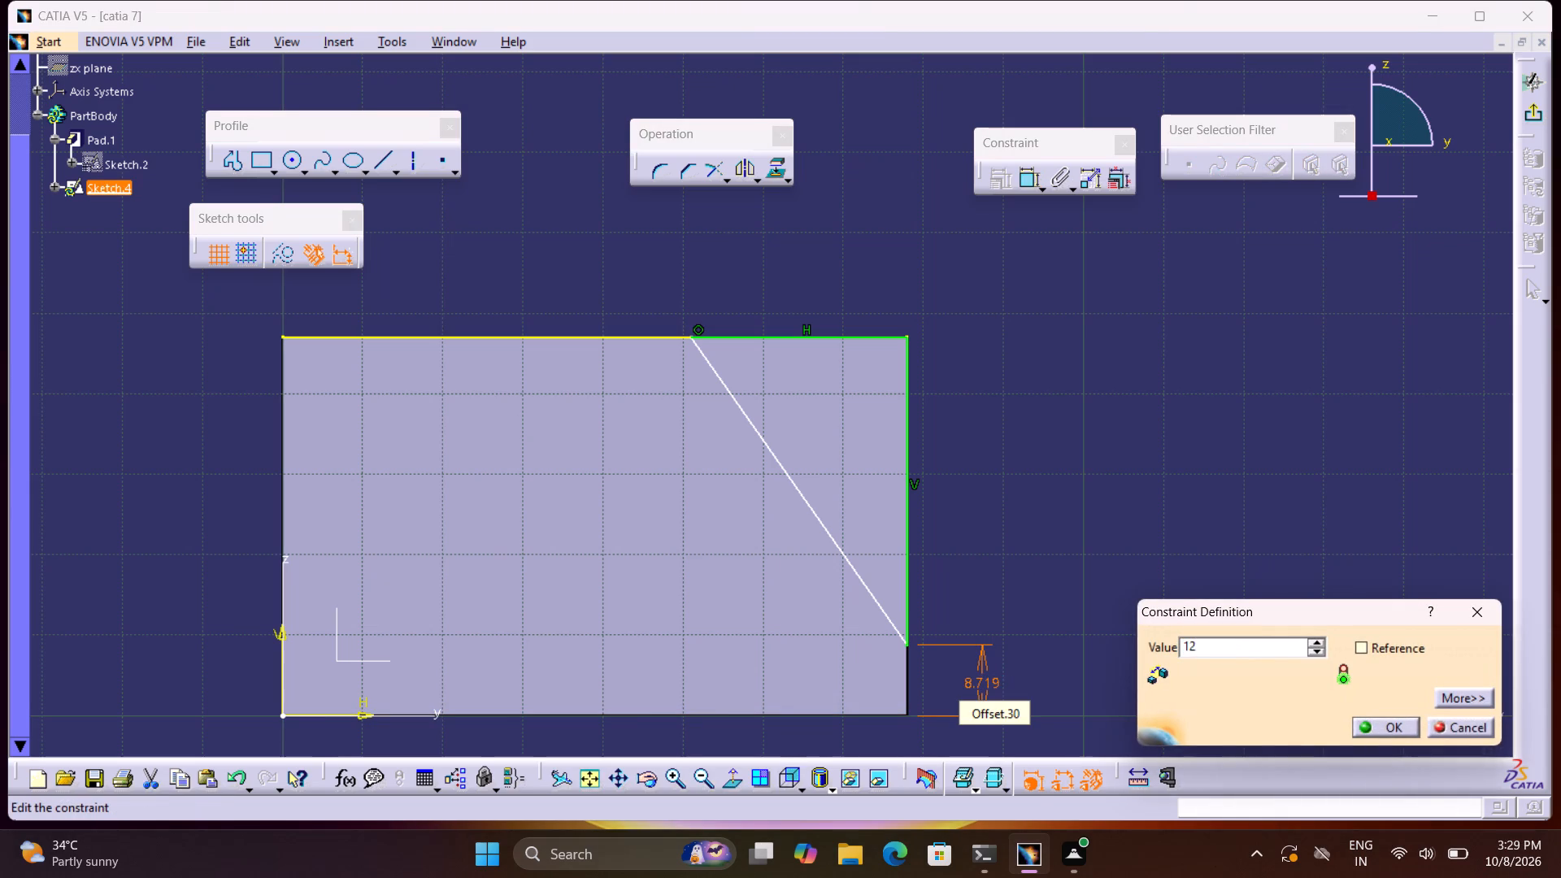
key("Return")
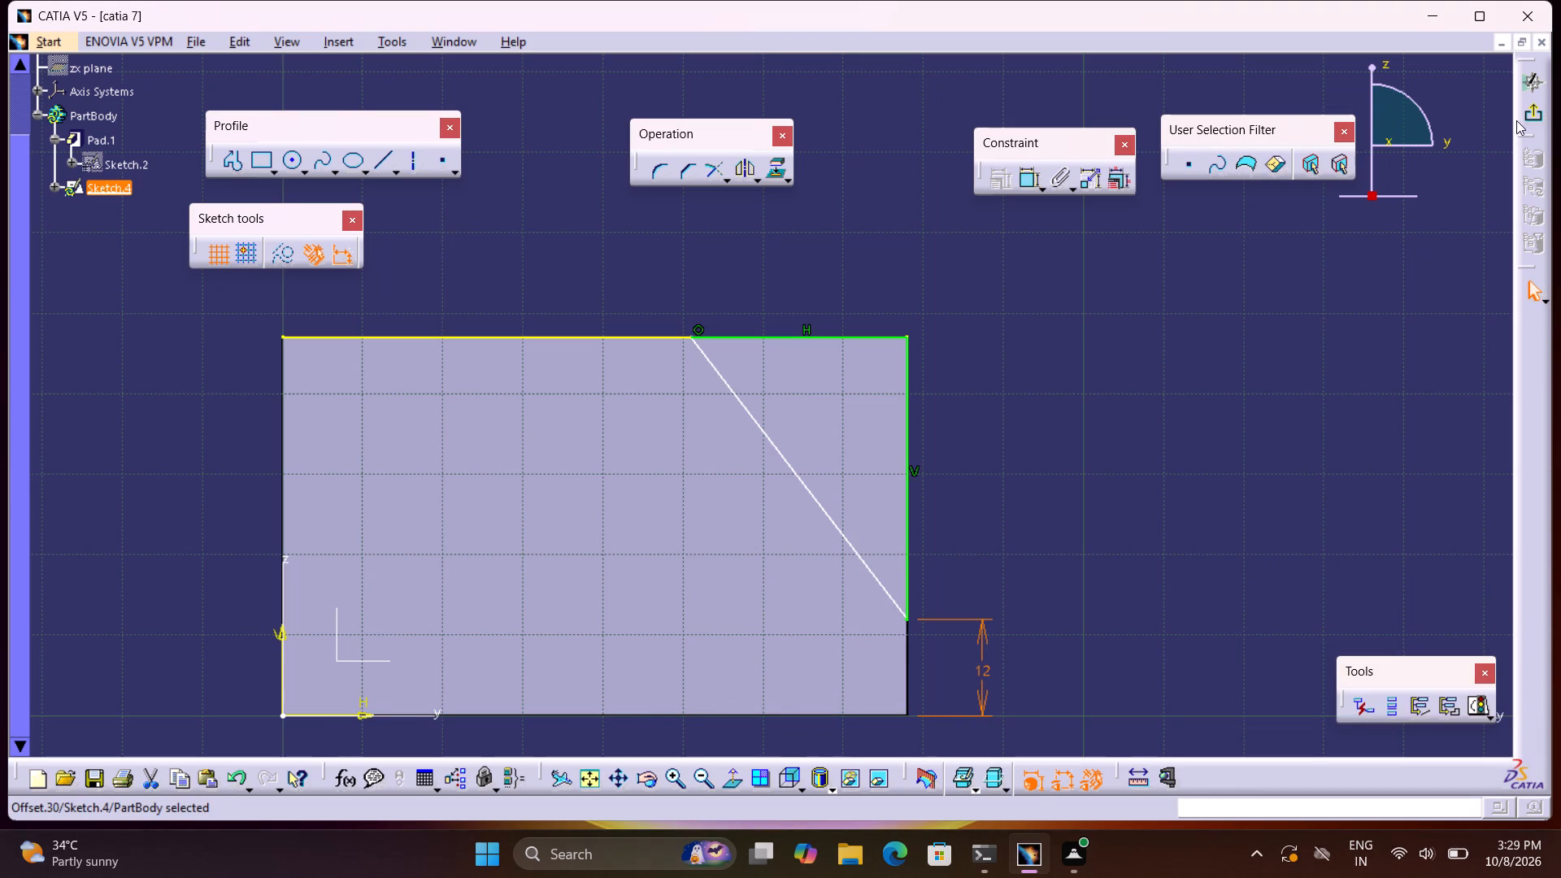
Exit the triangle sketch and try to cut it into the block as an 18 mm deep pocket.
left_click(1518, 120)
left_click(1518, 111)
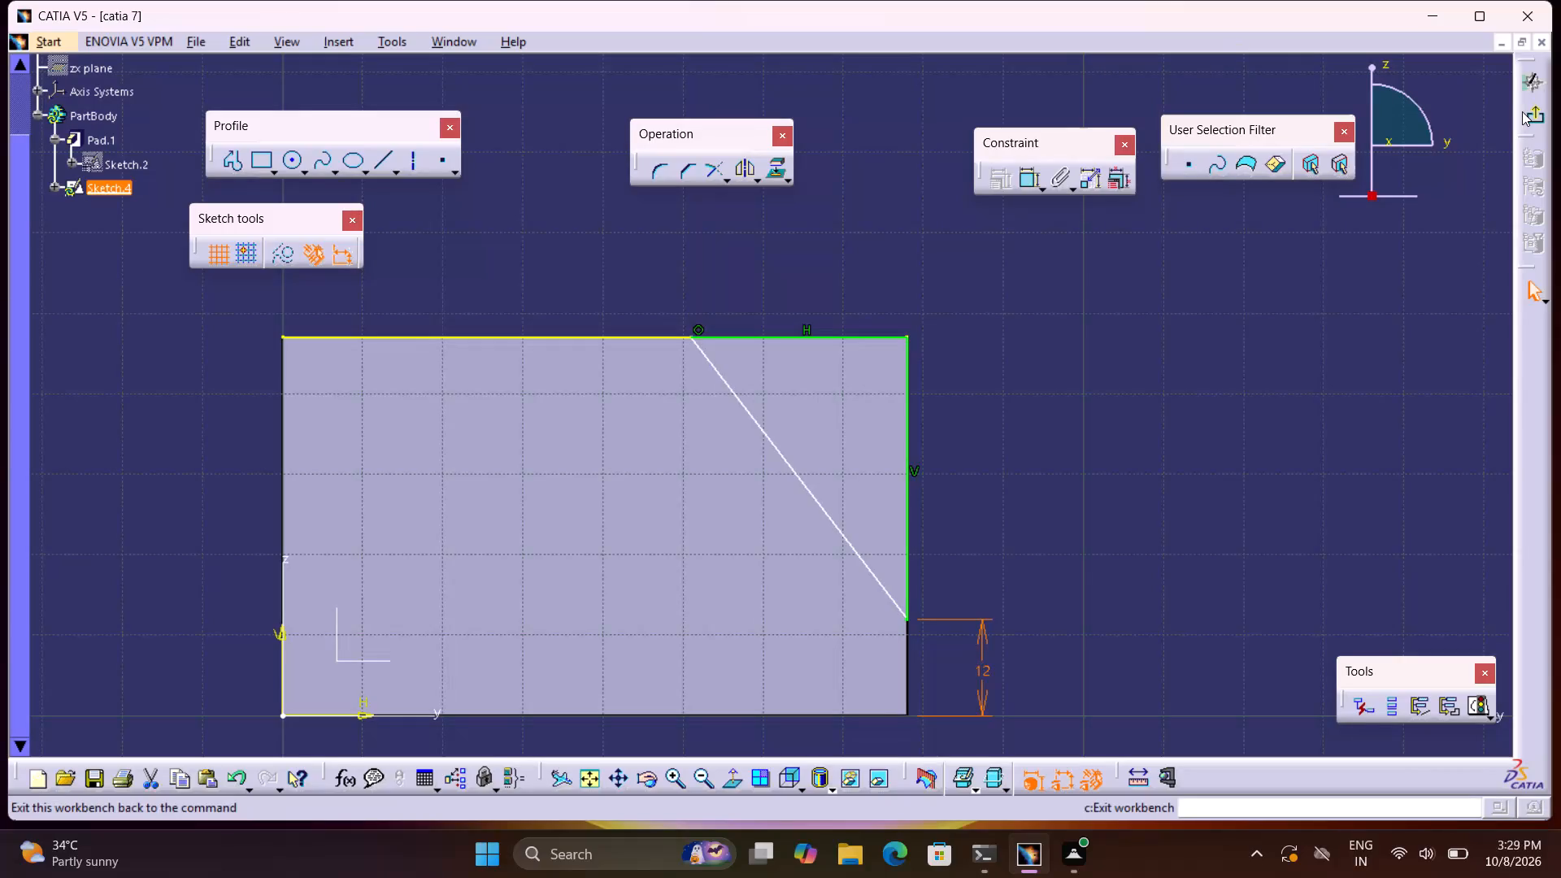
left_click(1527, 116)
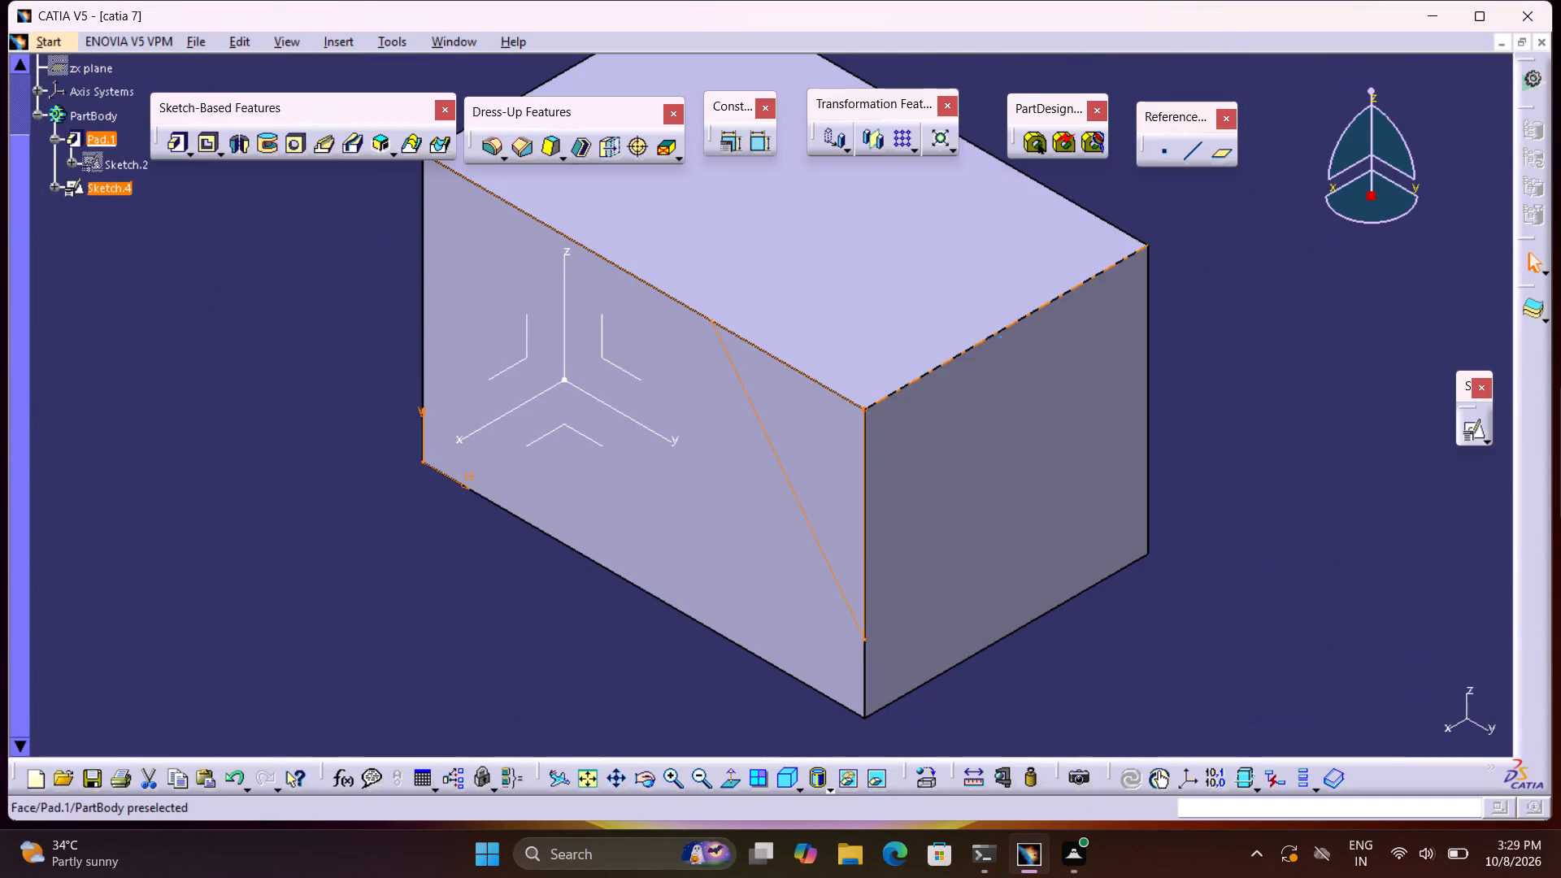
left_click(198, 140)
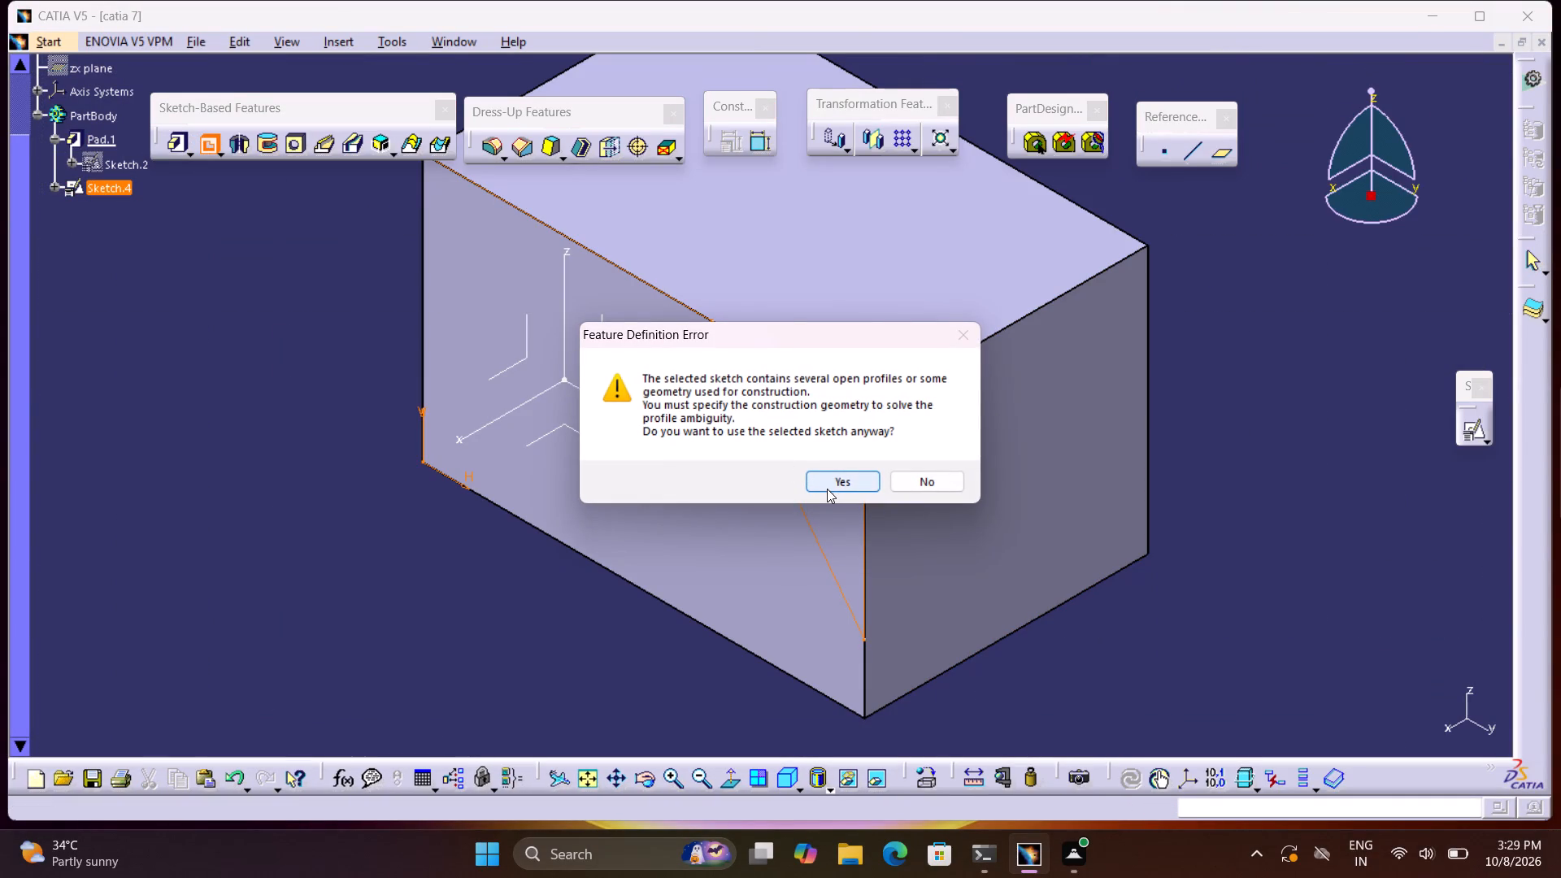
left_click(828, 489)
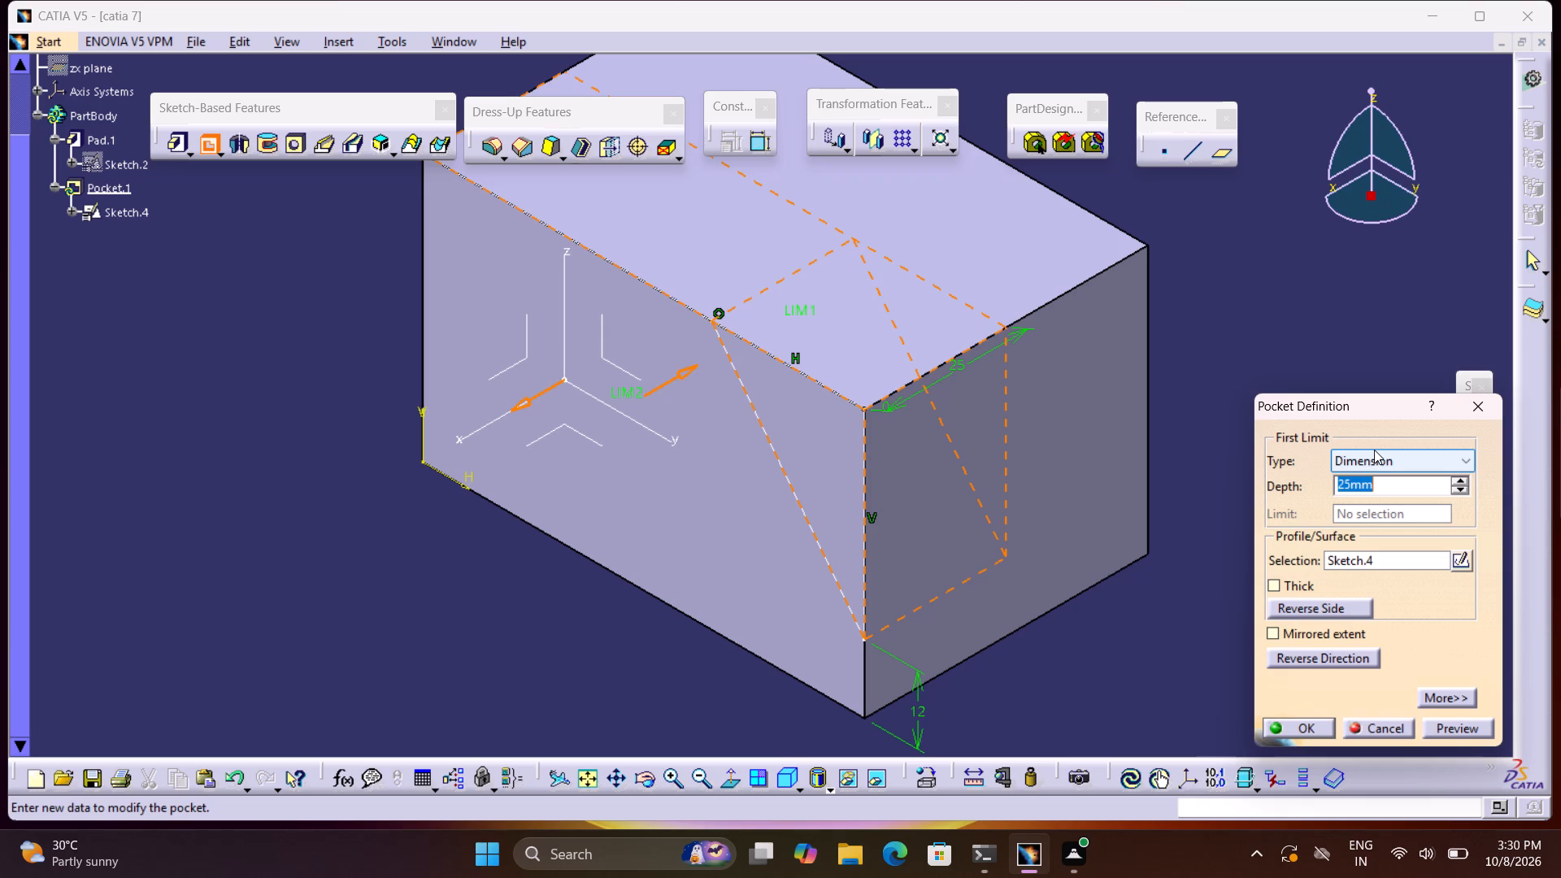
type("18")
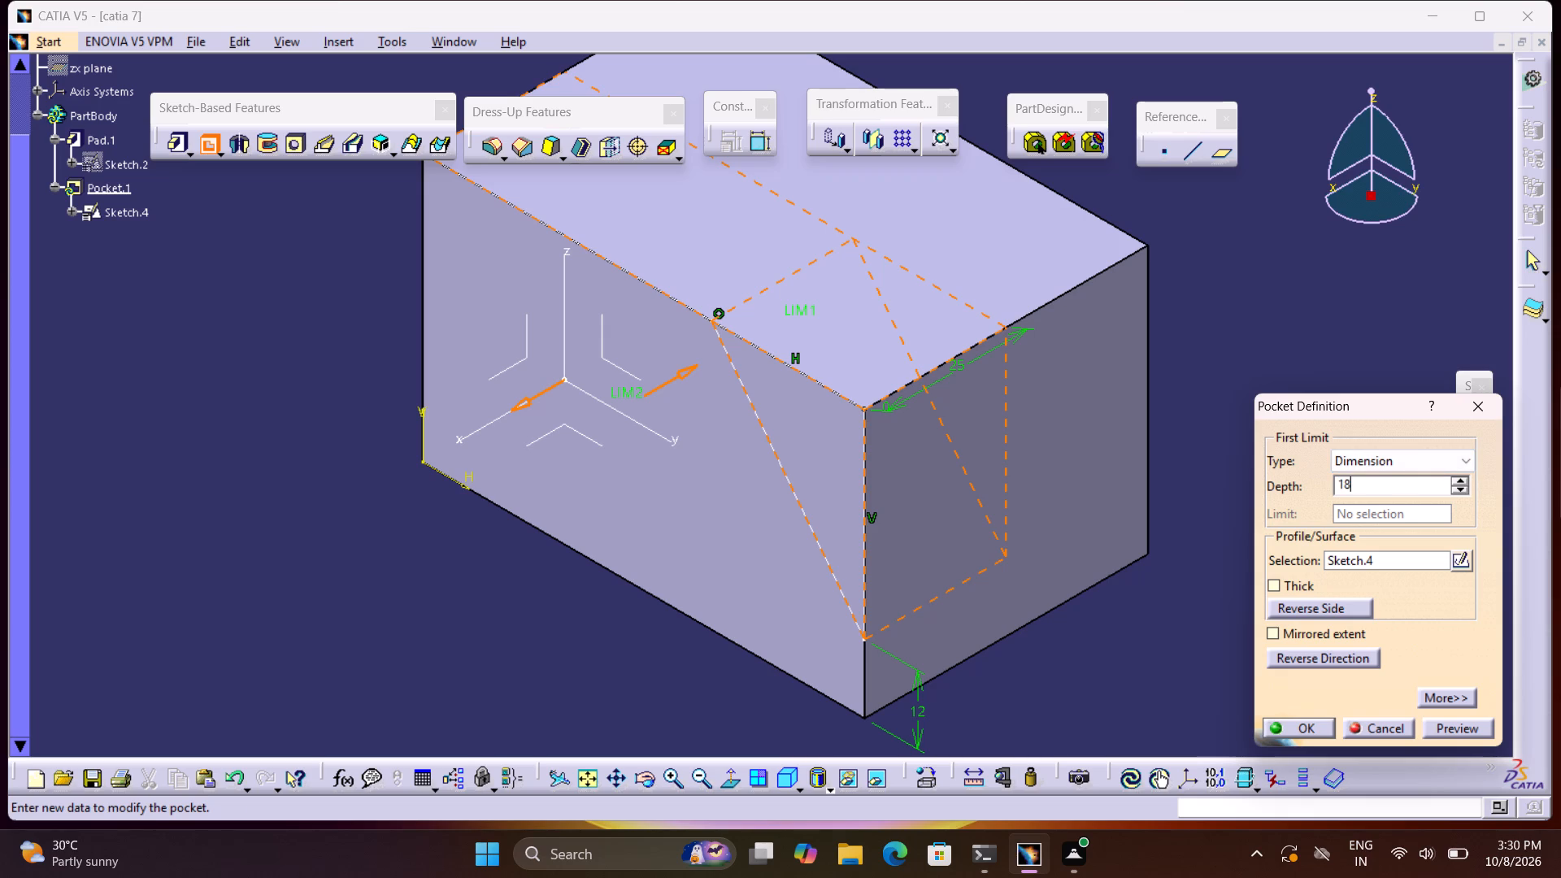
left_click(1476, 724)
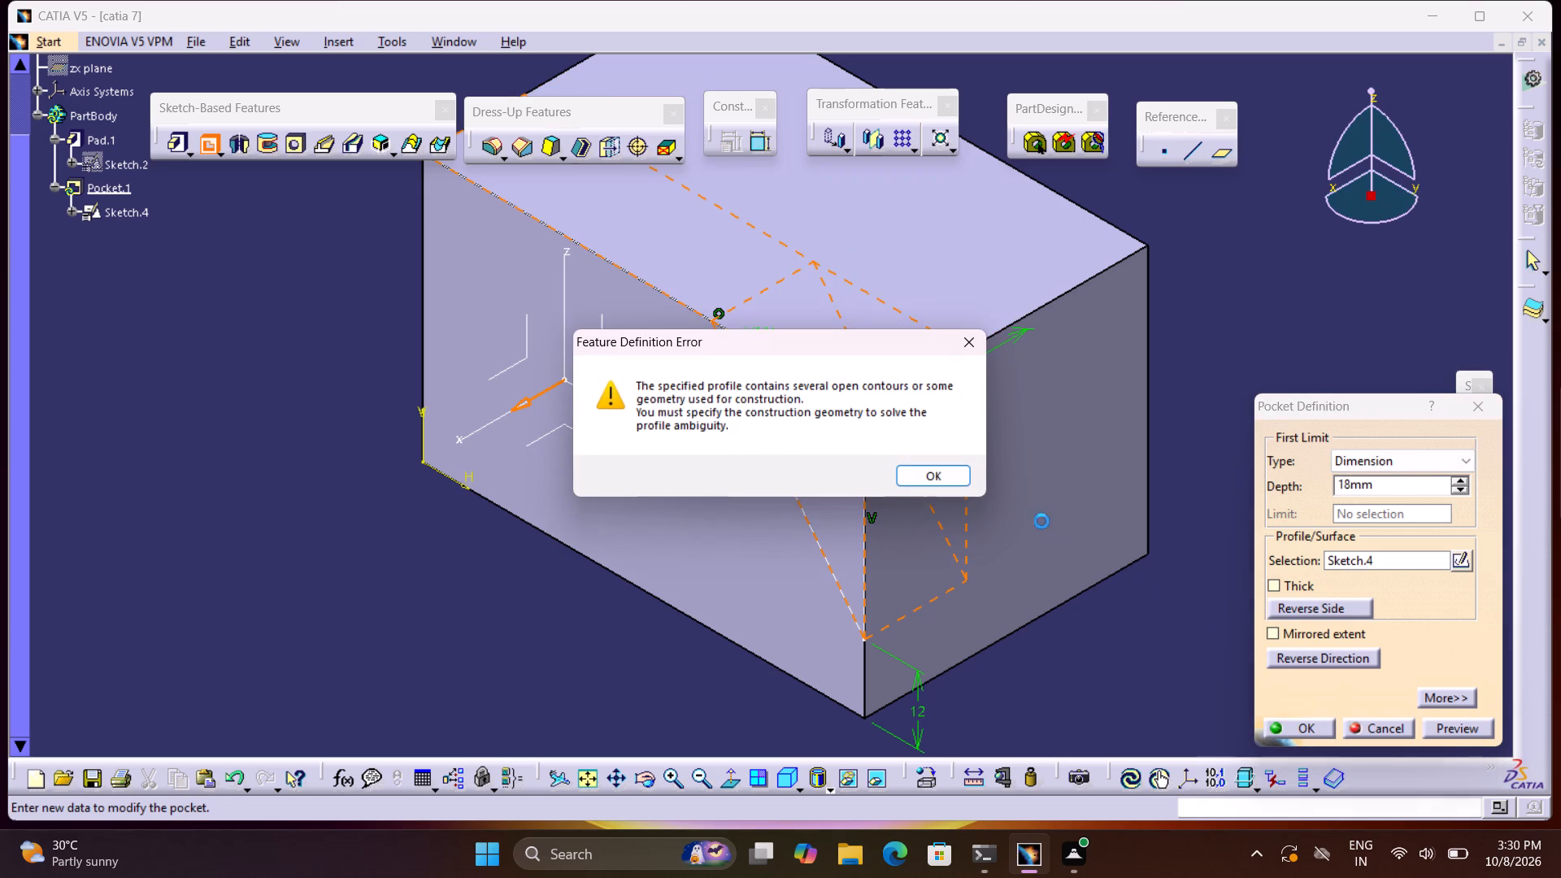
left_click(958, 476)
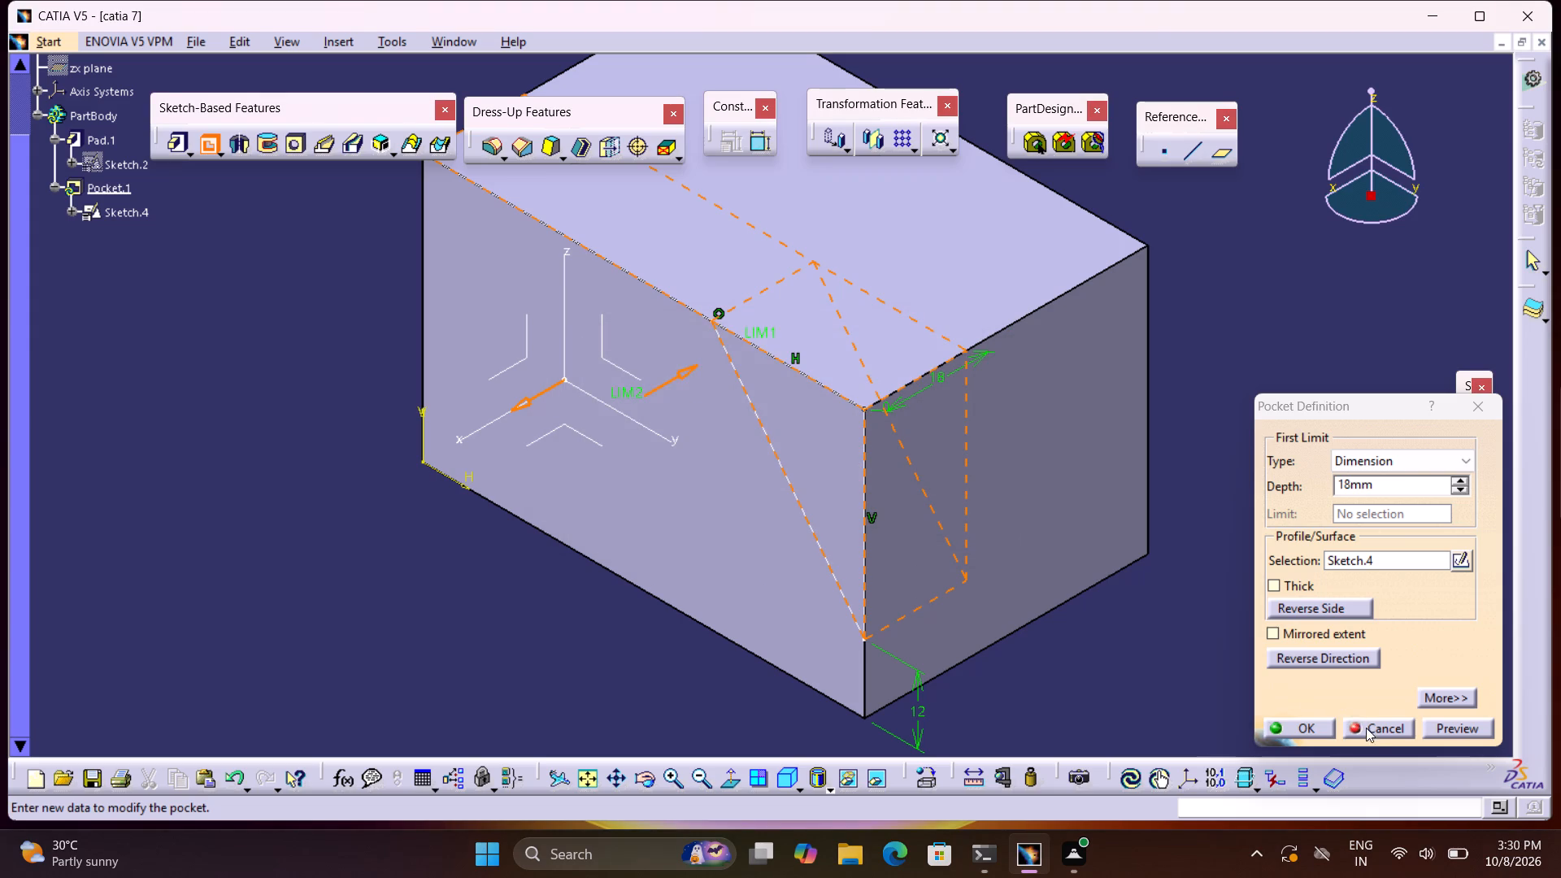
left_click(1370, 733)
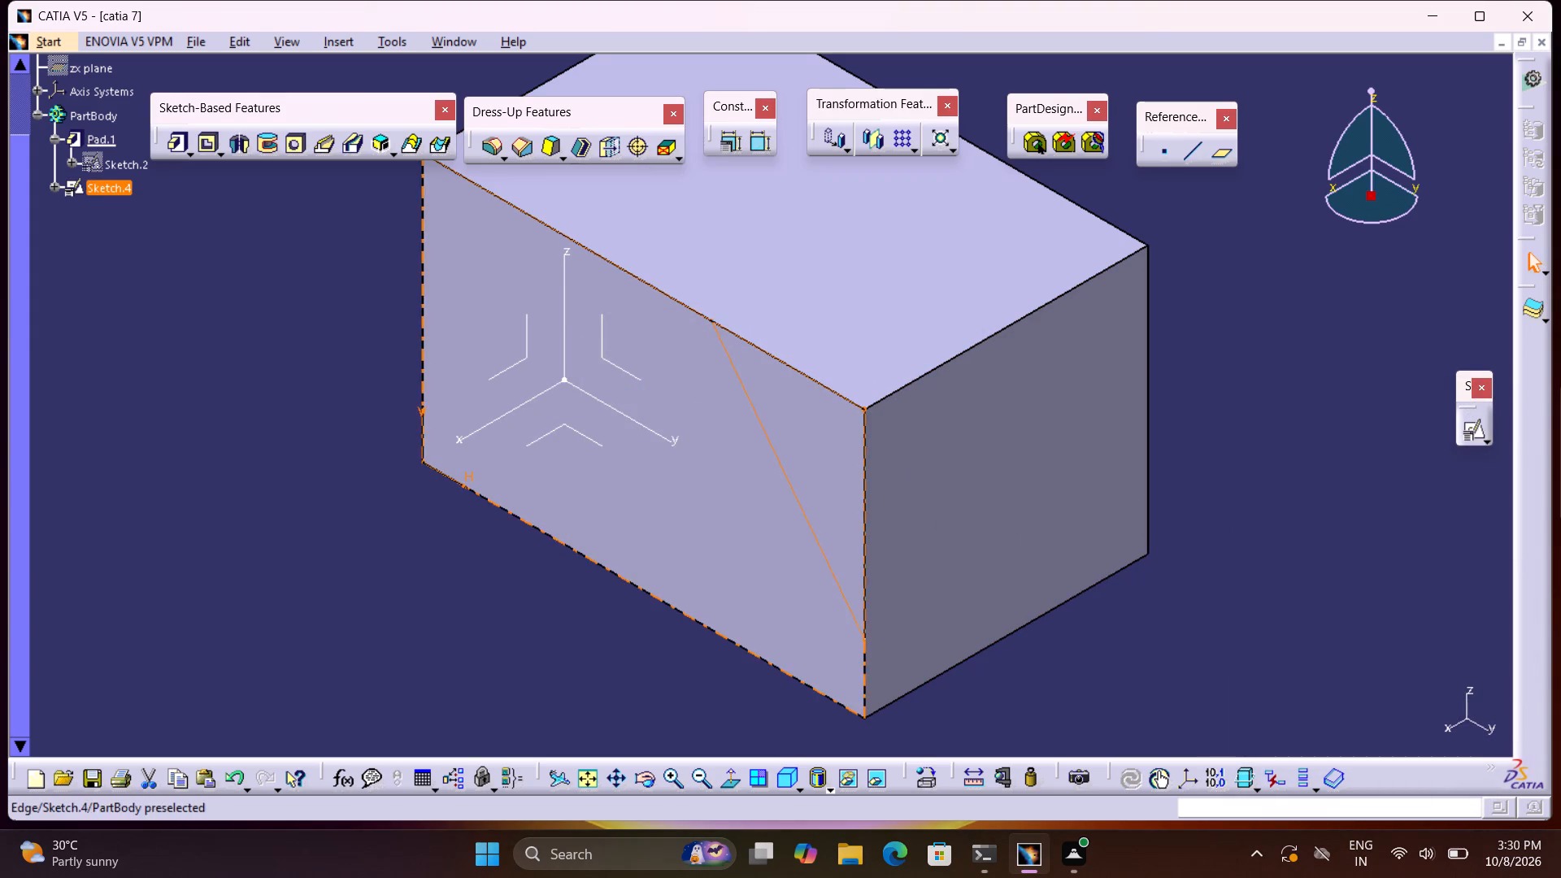
Reopen the triangular corner sketch on the block's front face for editing.
double_click(807, 528)
double_click(811, 525)
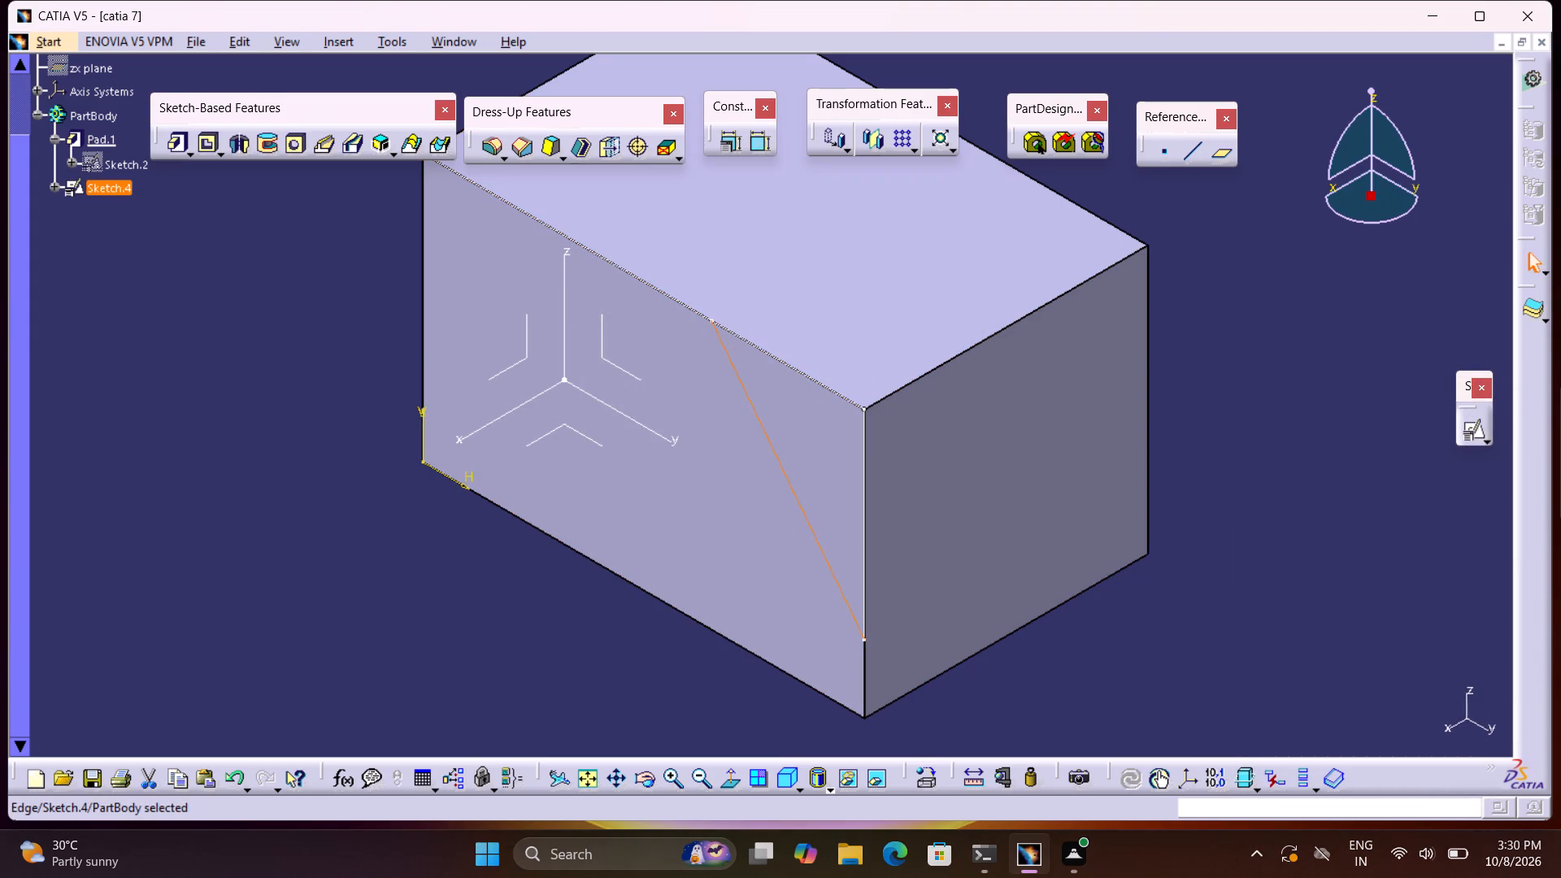
triple_click(814, 534)
double_click(815, 535)
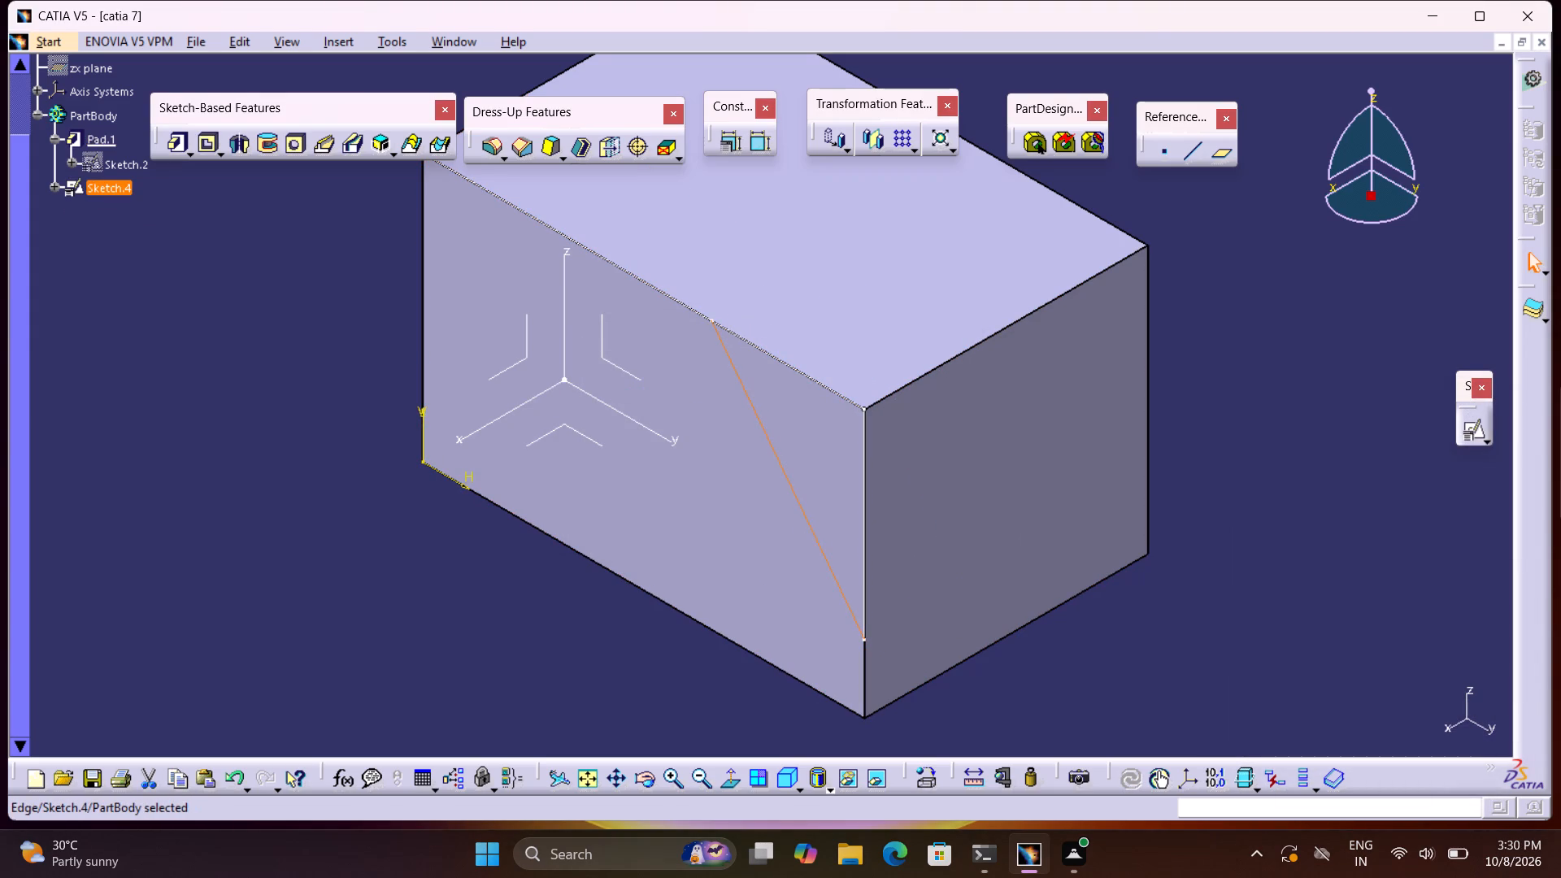
double_click(815, 536)
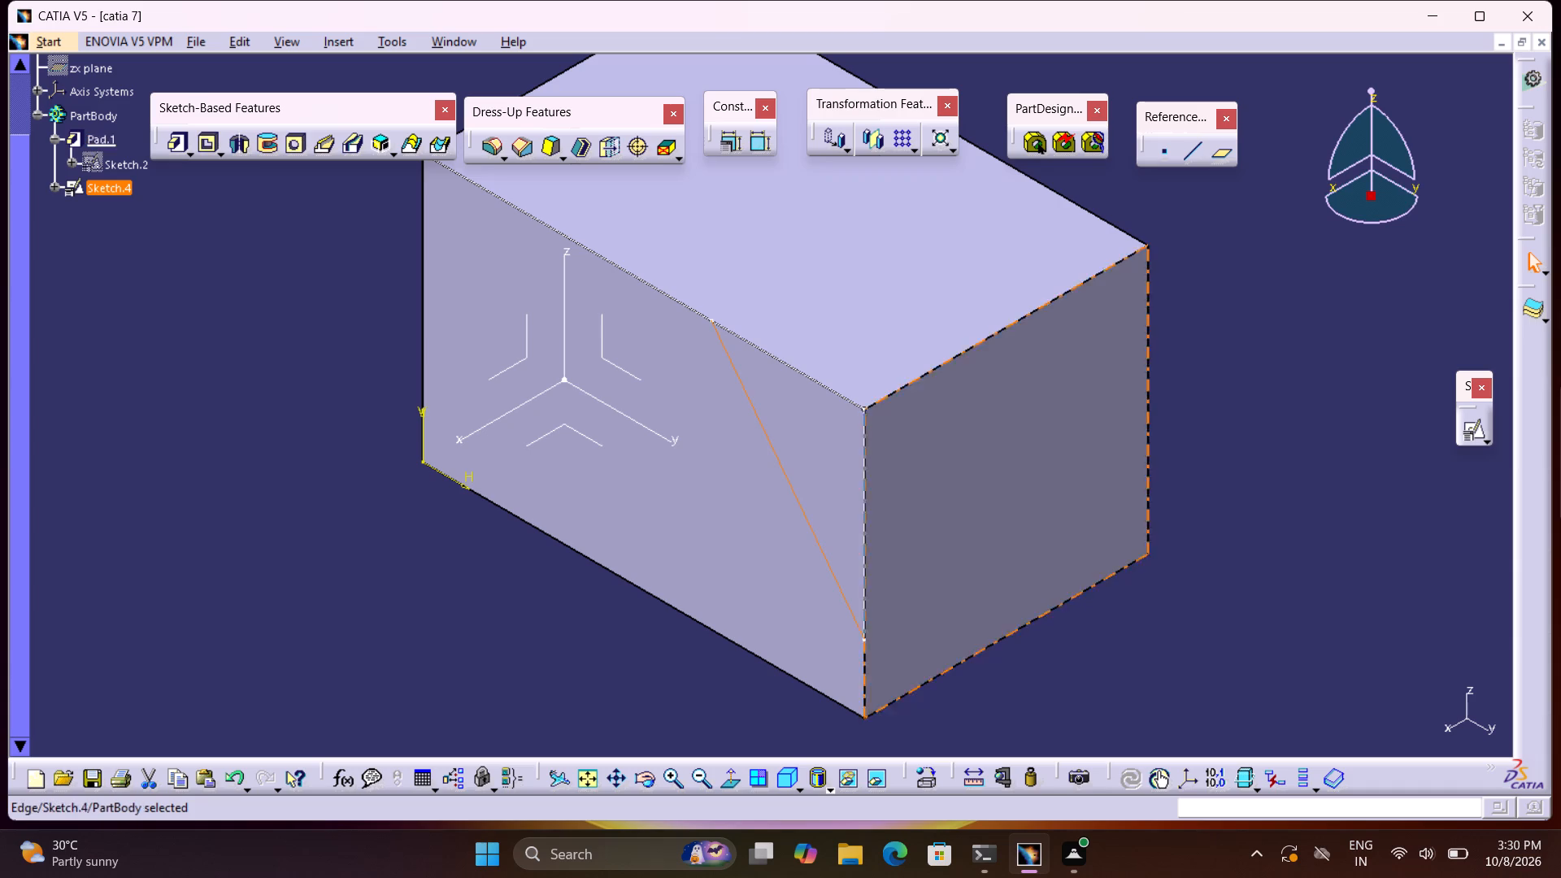
double_click(123, 193)
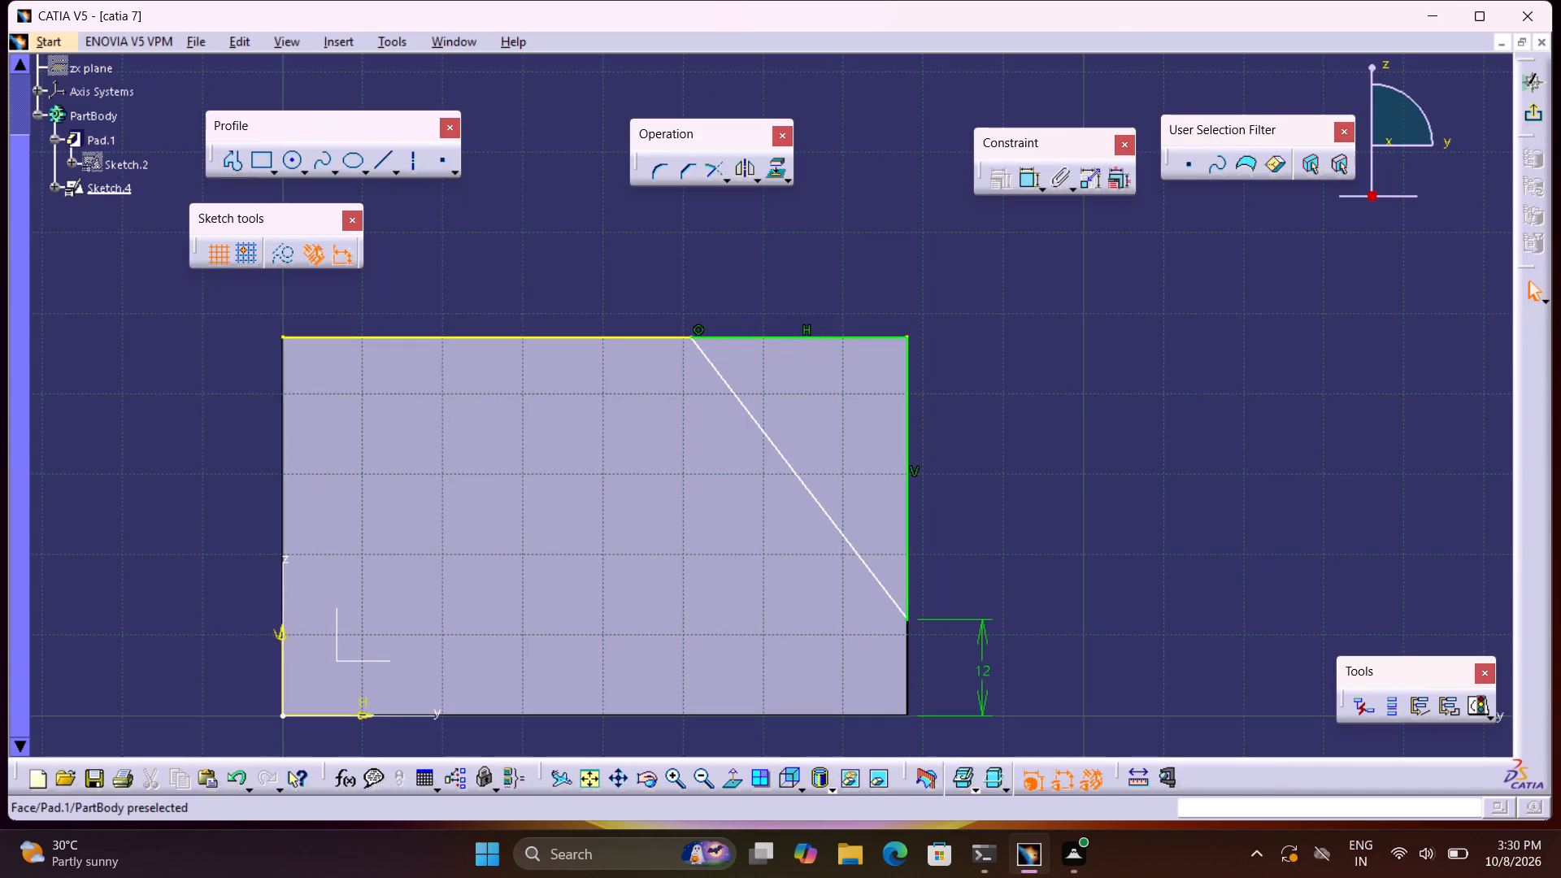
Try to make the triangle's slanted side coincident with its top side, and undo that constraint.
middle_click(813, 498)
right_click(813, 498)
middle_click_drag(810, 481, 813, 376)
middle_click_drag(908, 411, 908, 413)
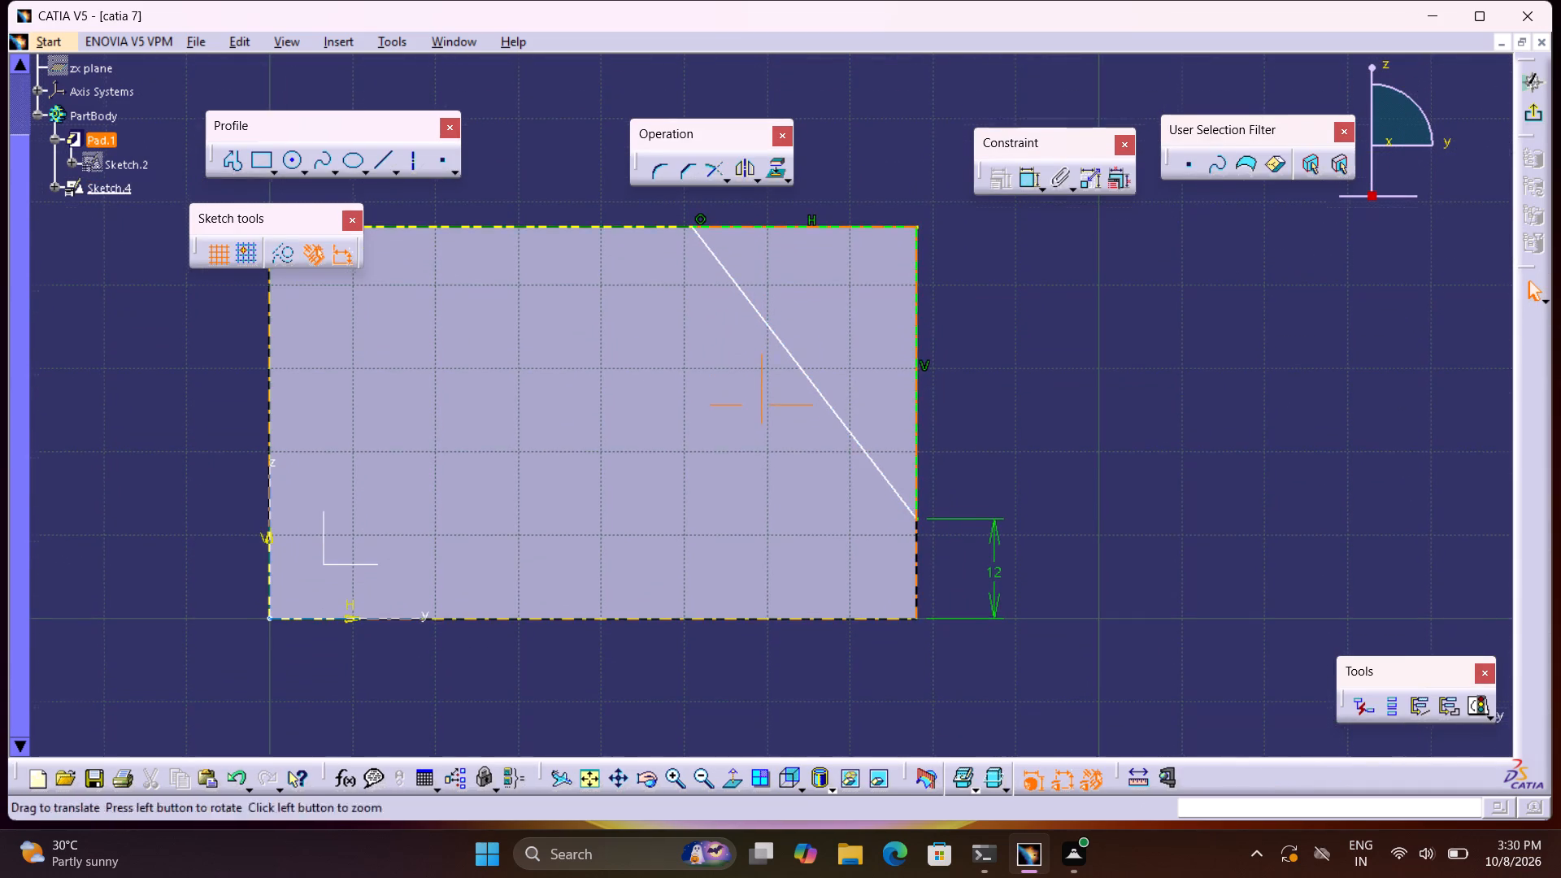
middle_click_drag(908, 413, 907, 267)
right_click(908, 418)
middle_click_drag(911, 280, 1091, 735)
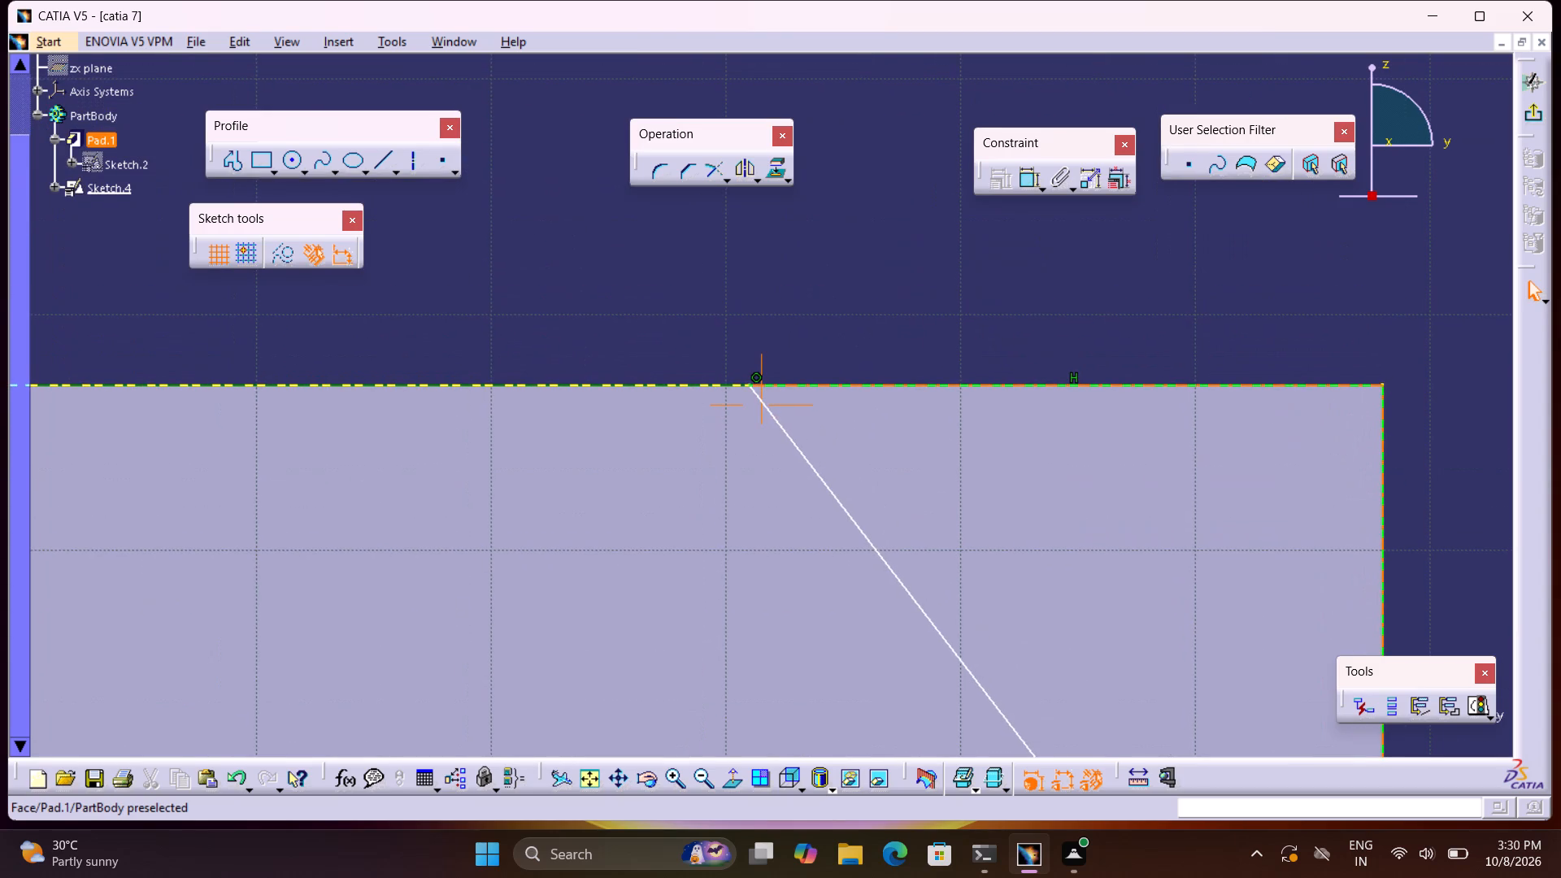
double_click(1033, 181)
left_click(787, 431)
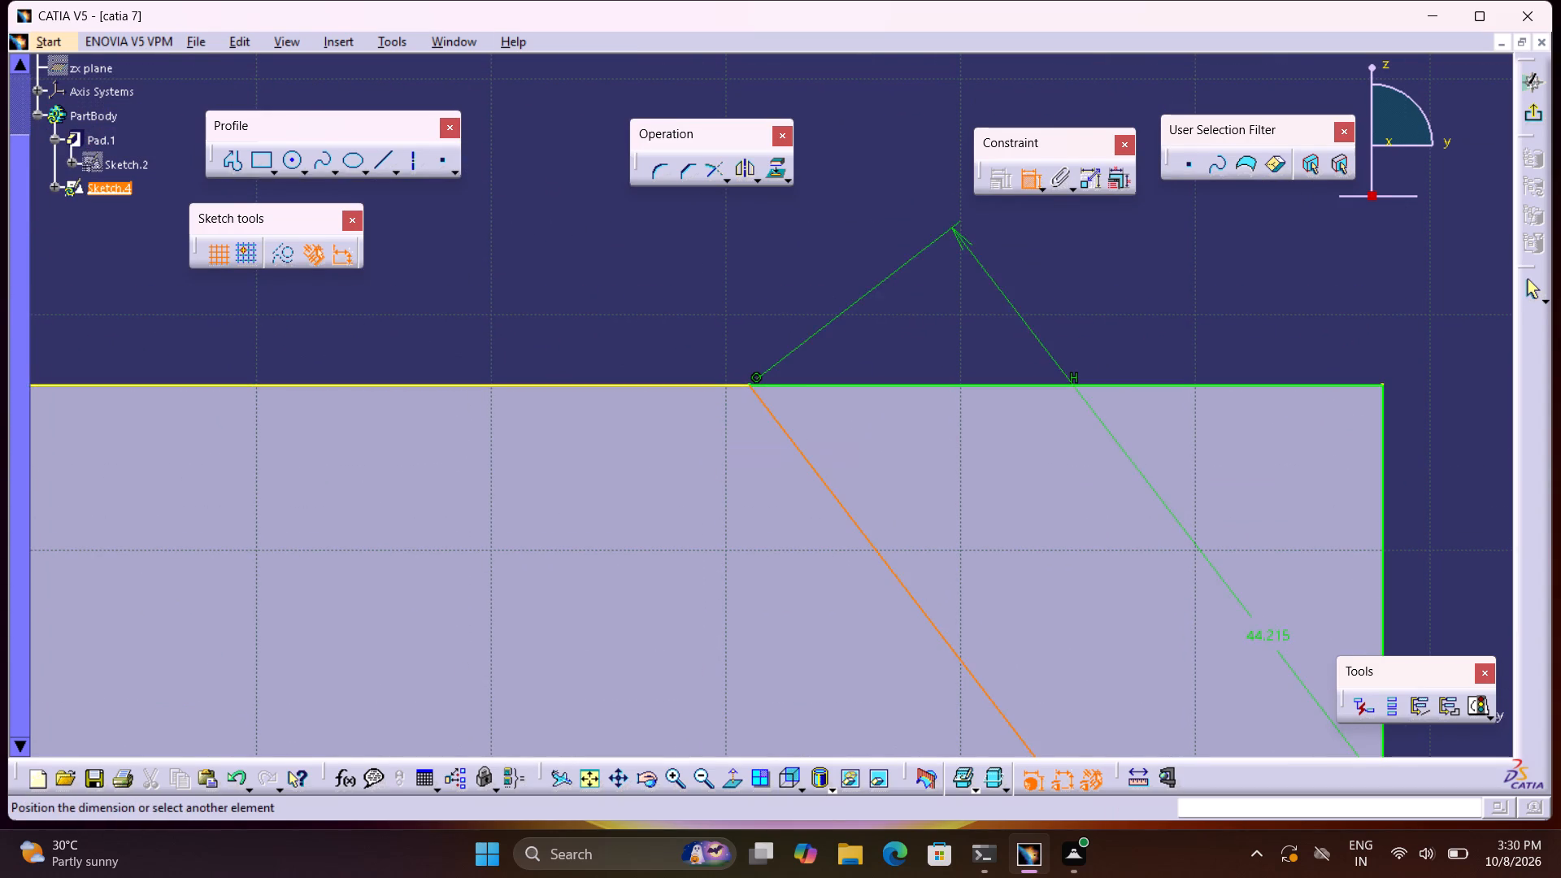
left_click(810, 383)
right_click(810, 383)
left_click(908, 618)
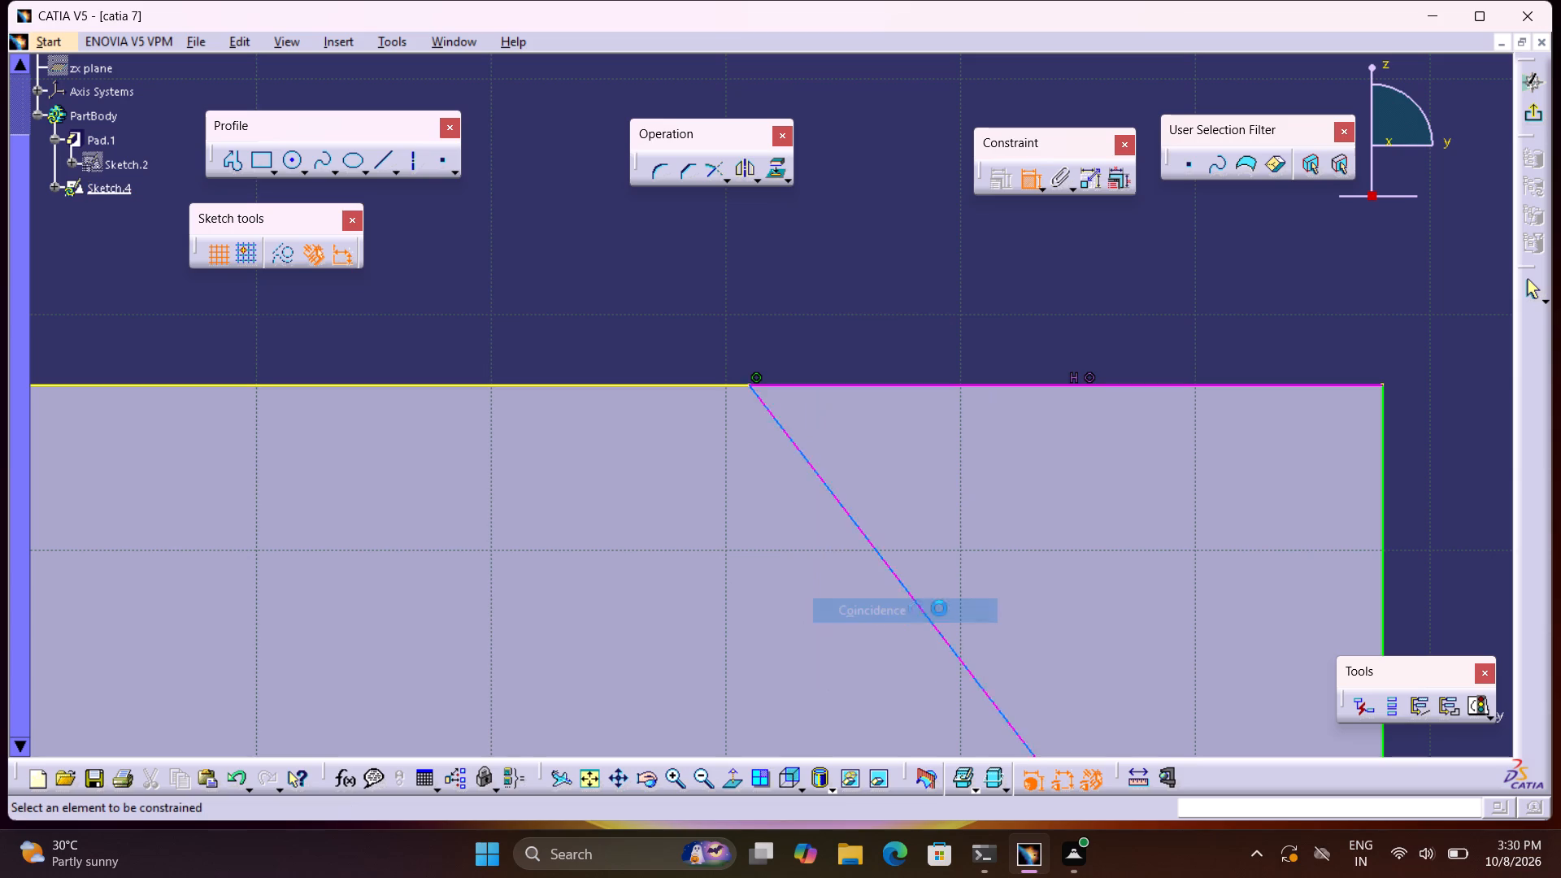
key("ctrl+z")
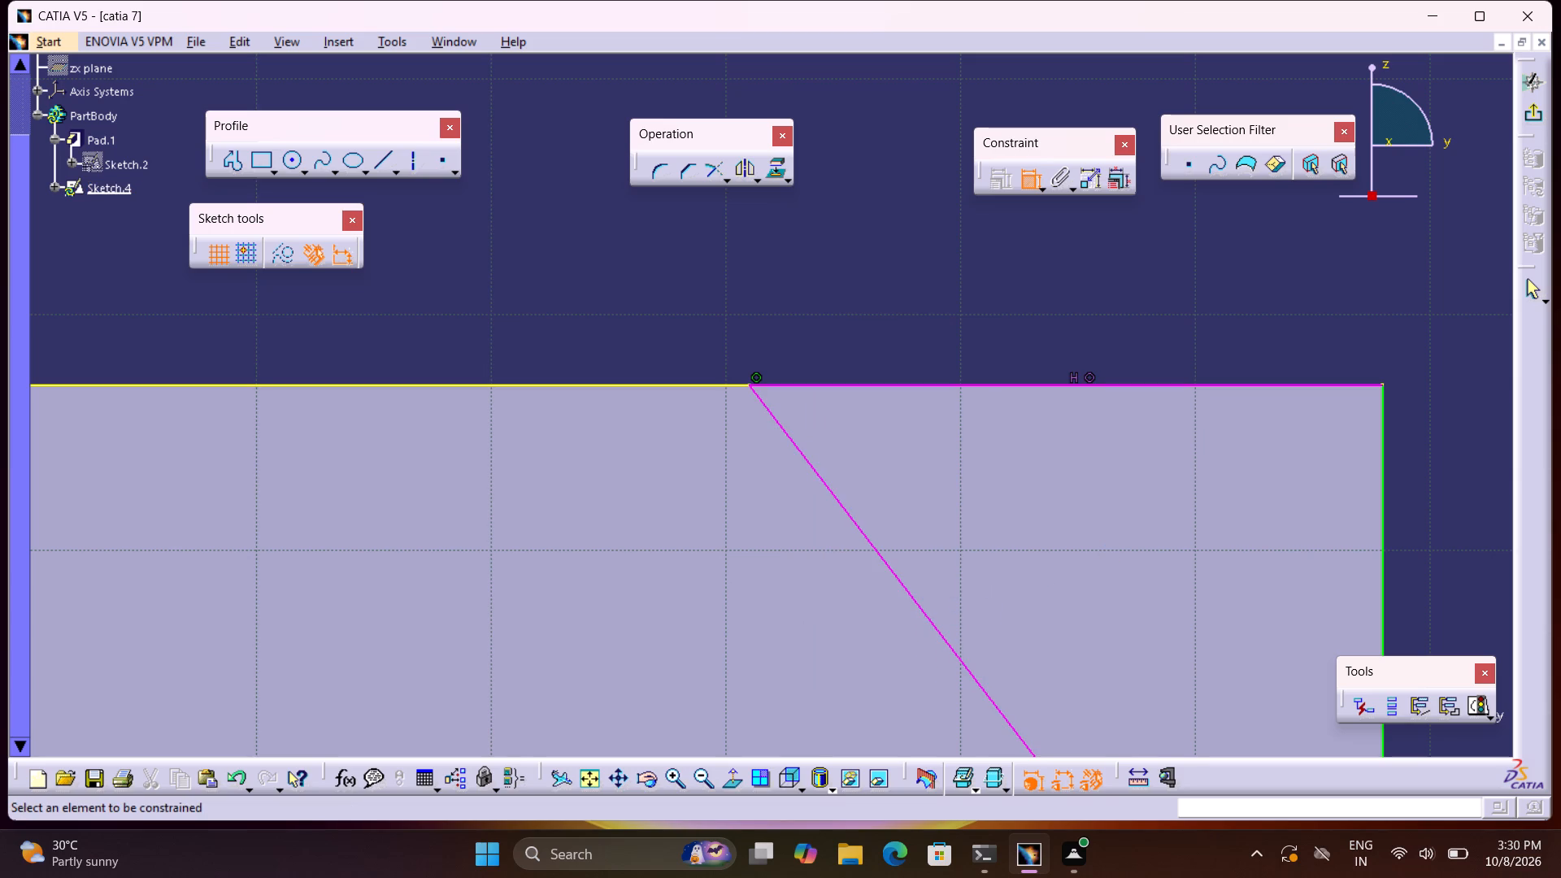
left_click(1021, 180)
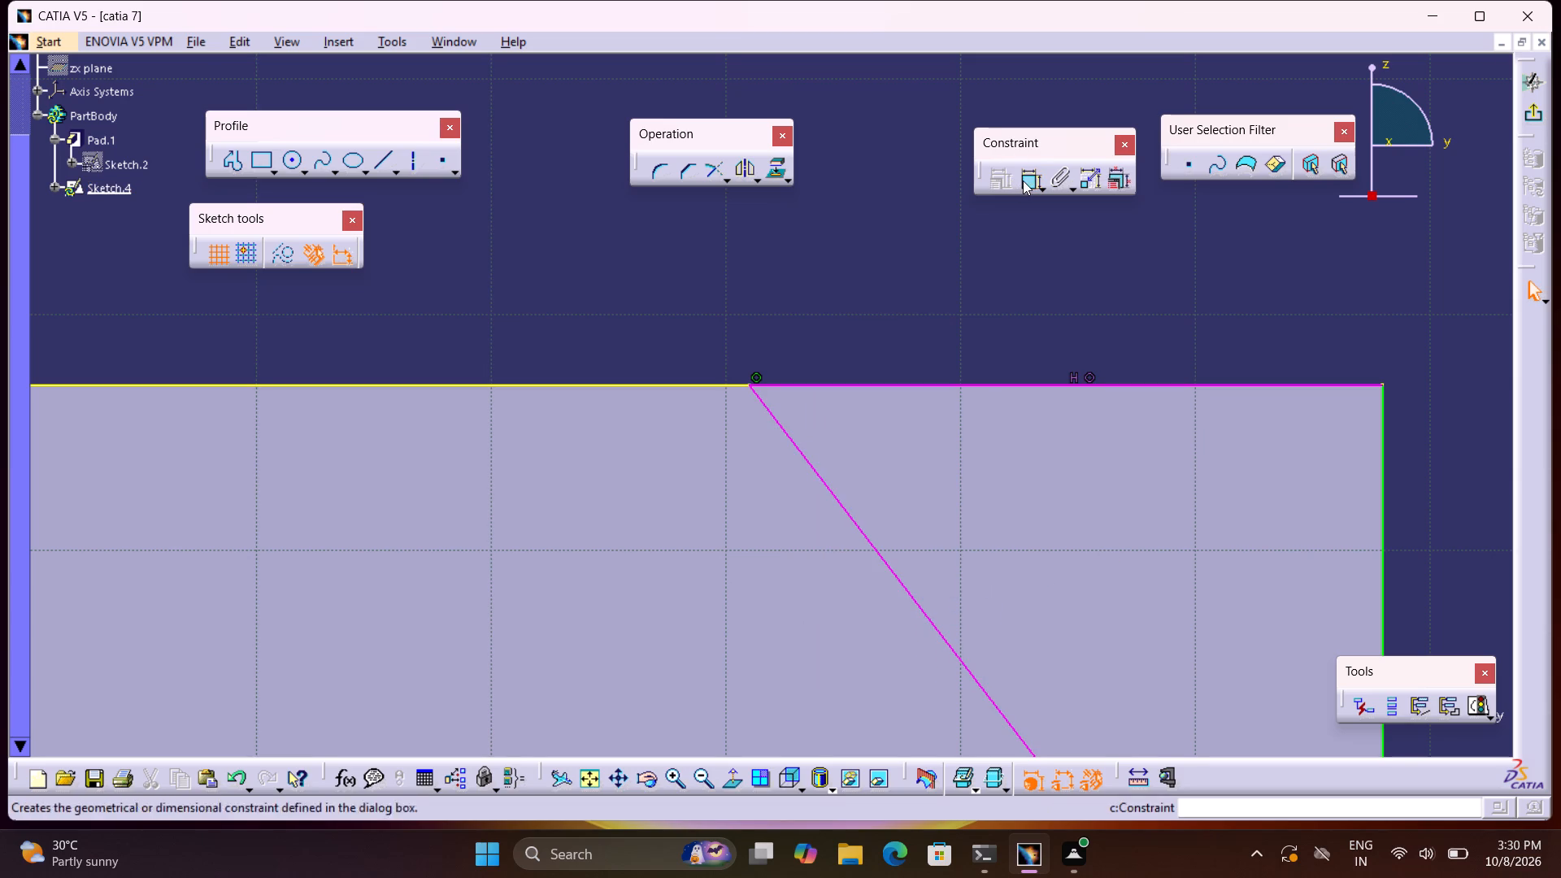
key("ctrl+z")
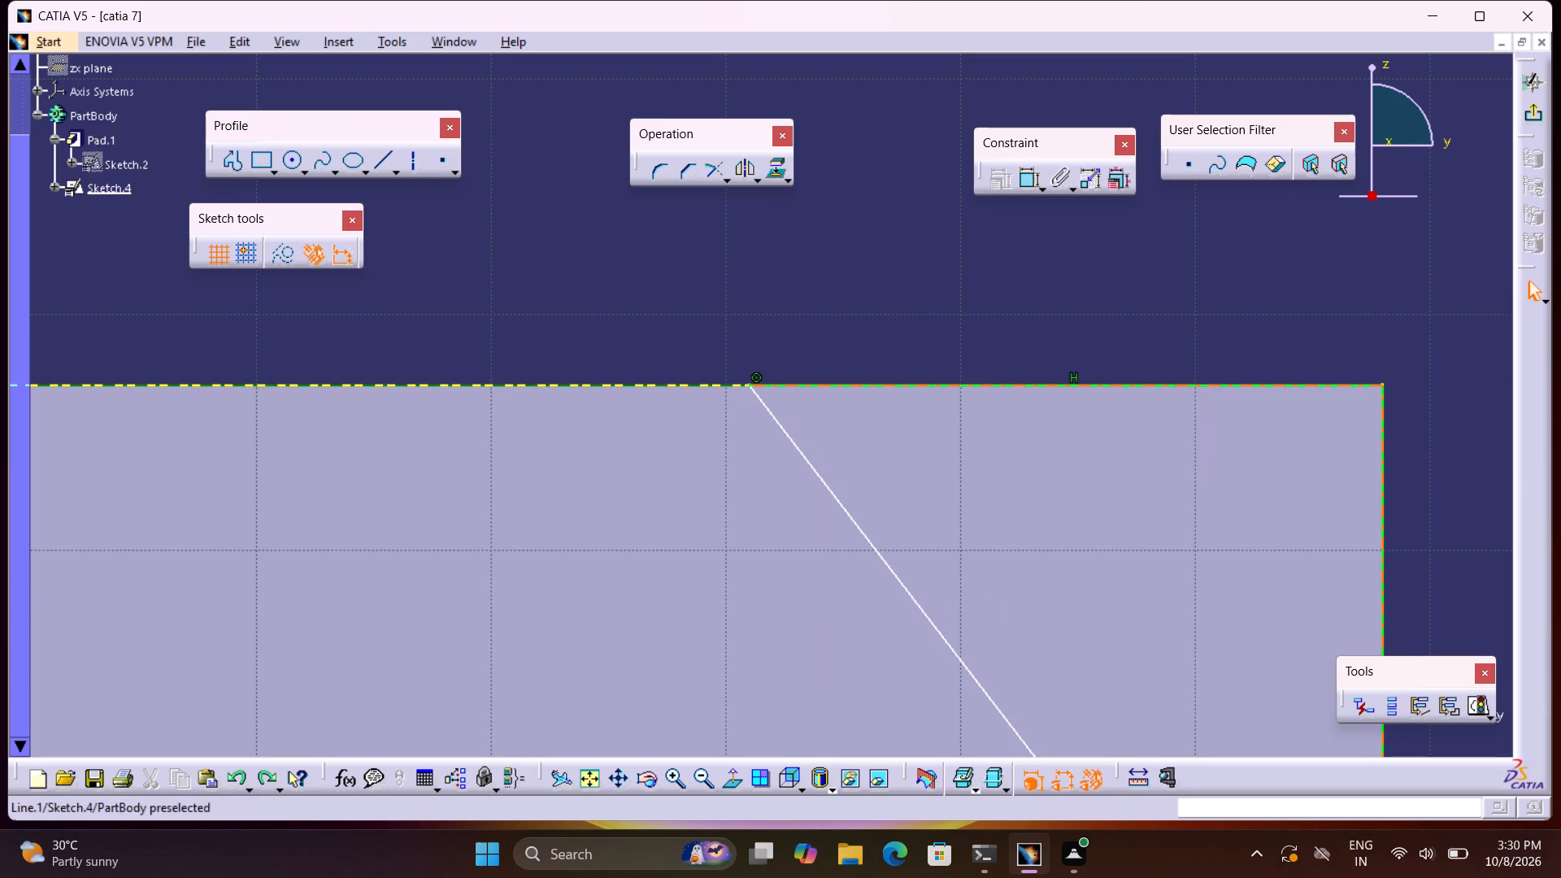
Check the sketch's solving status and examine which triangle geometry is still free.
middle_click_drag(1108, 573, 924, 381)
left_click(1468, 711)
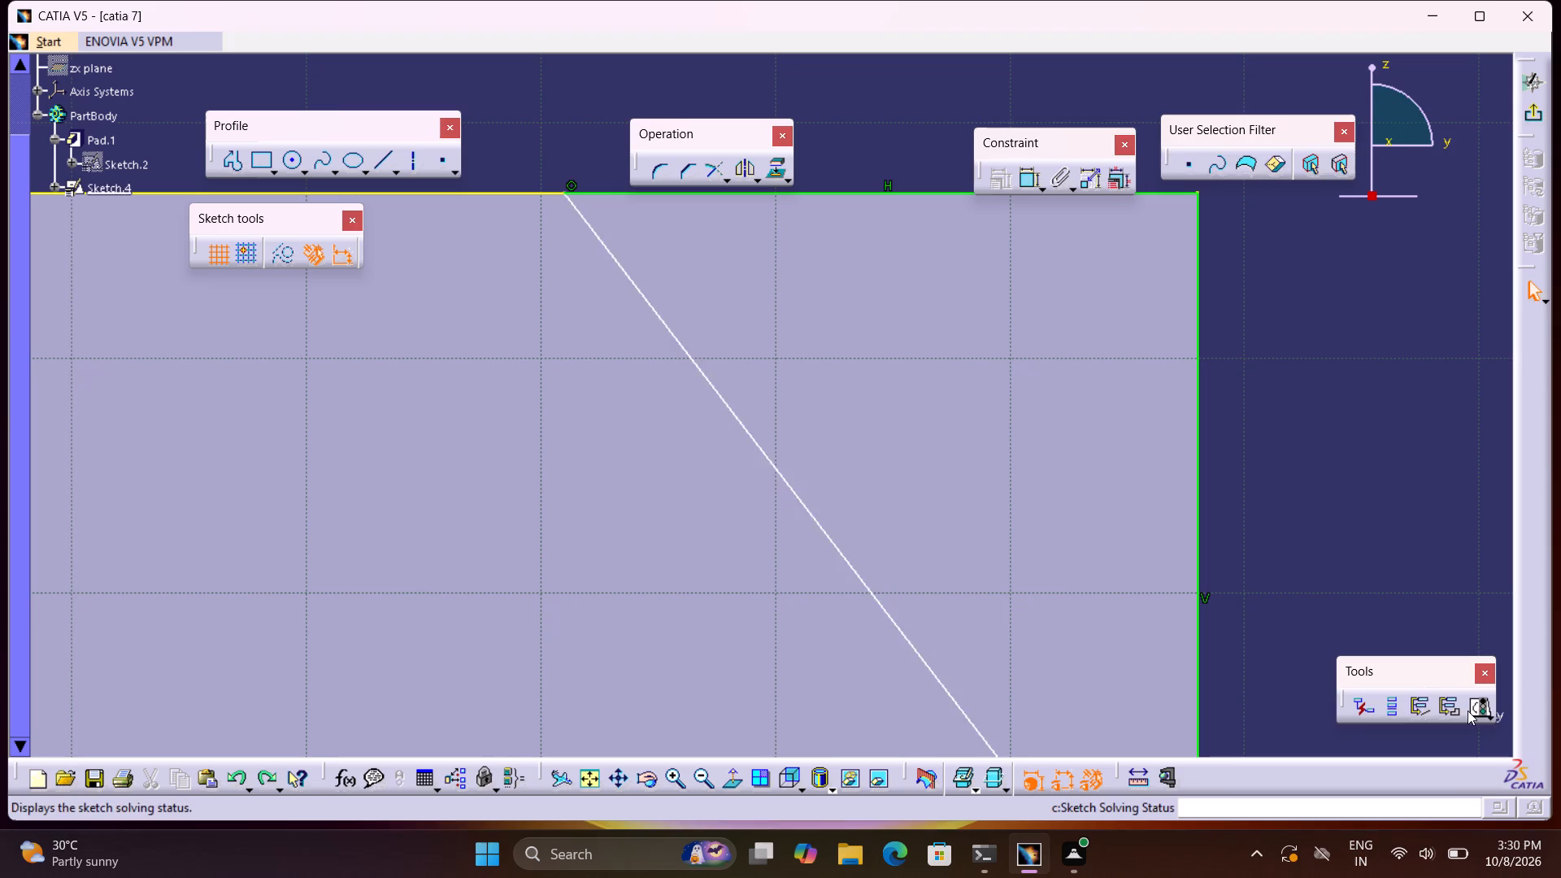
middle_click_drag(1354, 477, 1374, 550)
right_click(1355, 483)
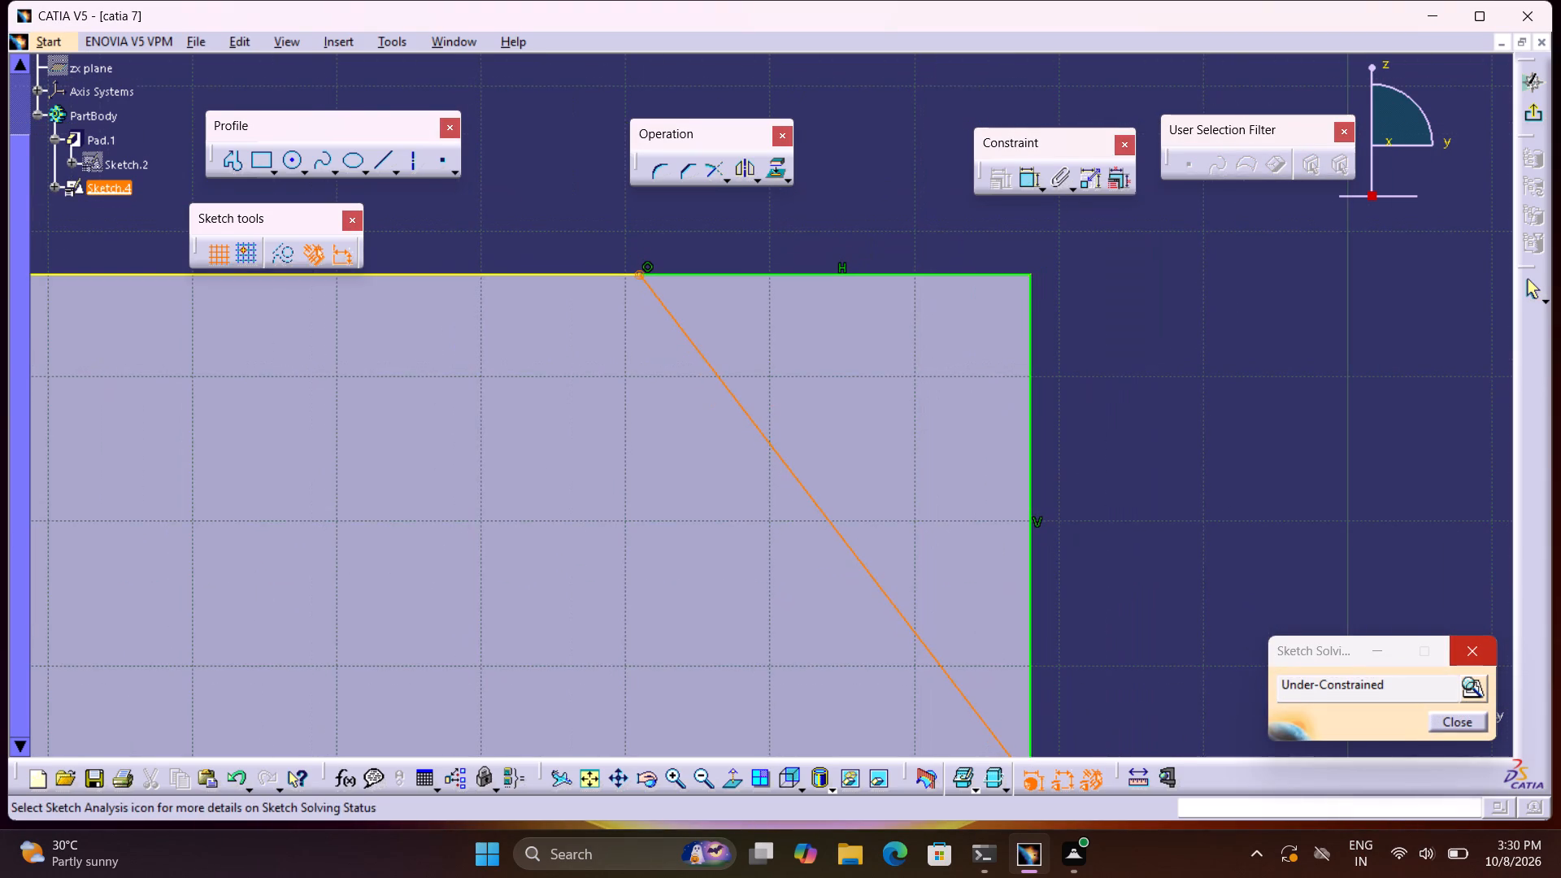
middle_click_drag(1351, 527, 1306, 415)
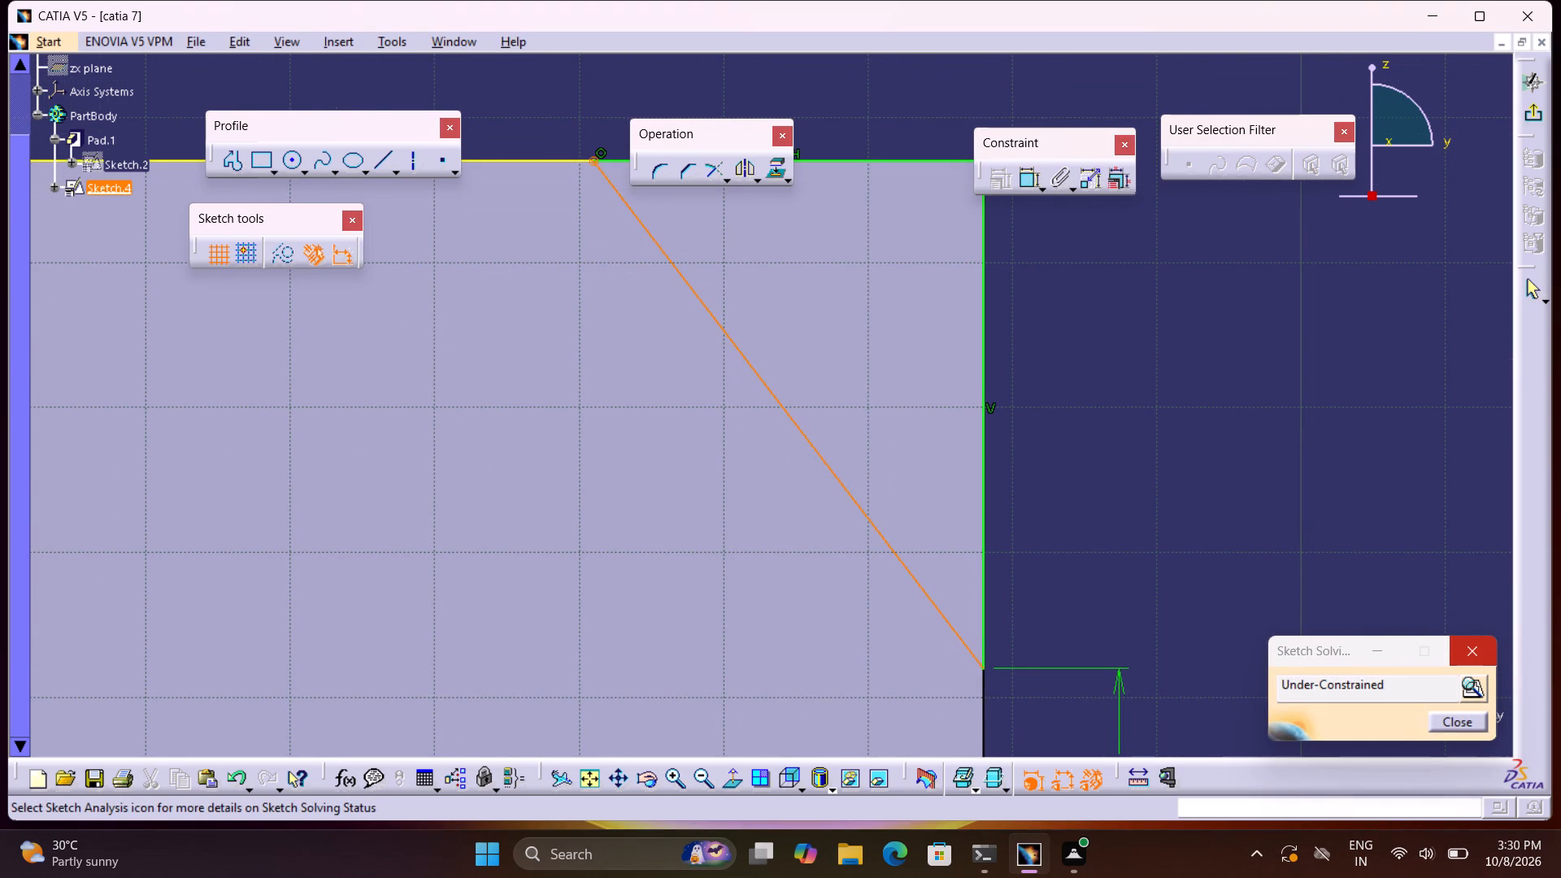
middle_click_drag(705, 451, 959, 743)
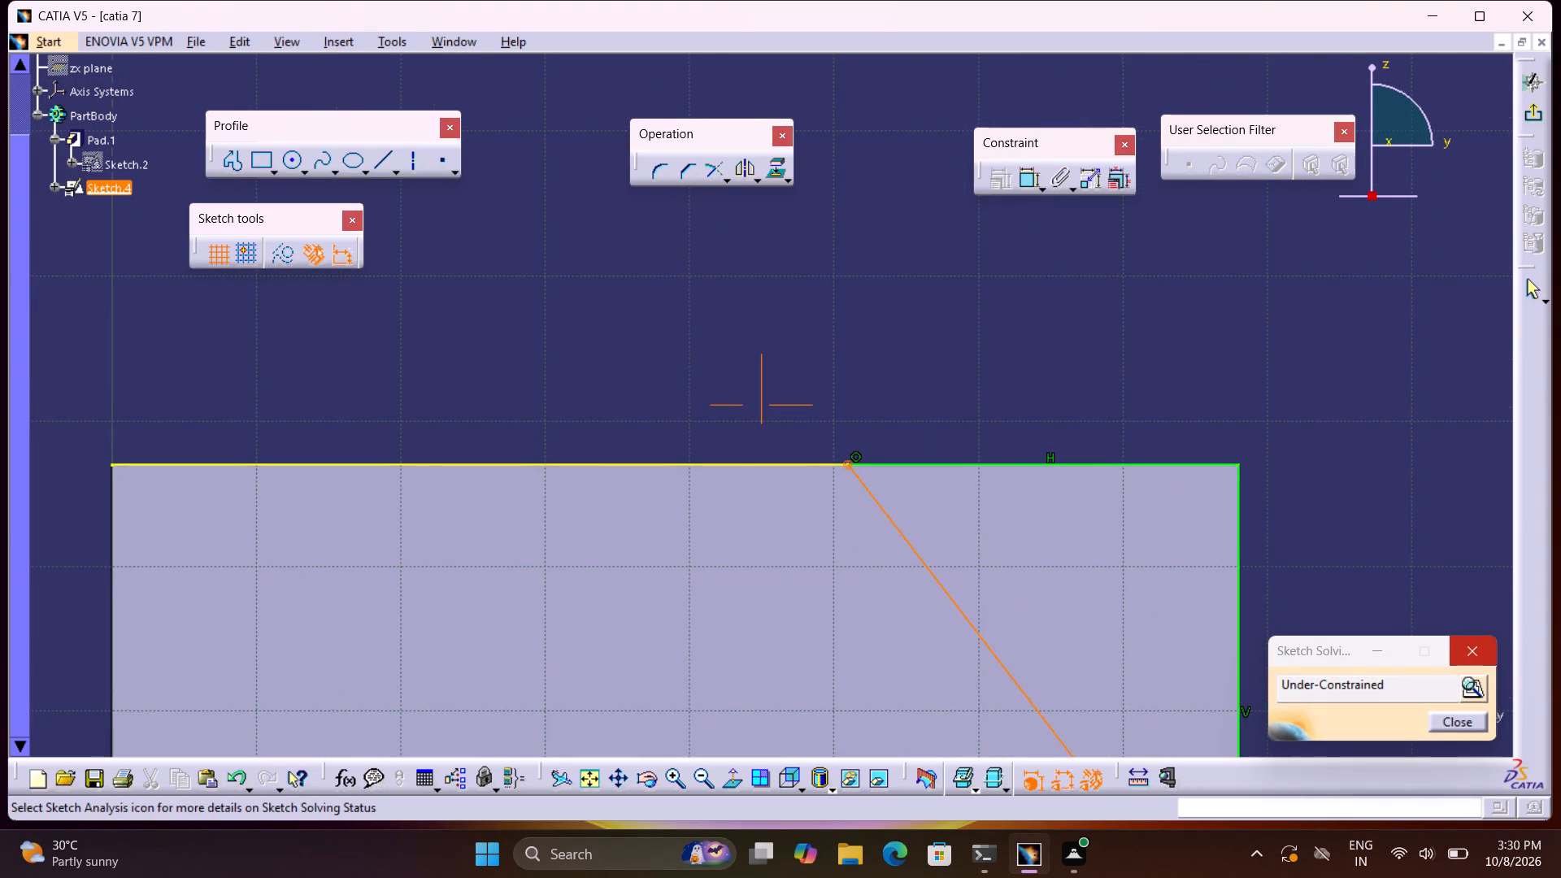
middle_click_drag(989, 613, 988, 380, "ctrl")
middle_click_drag(1113, 535, 964, 437)
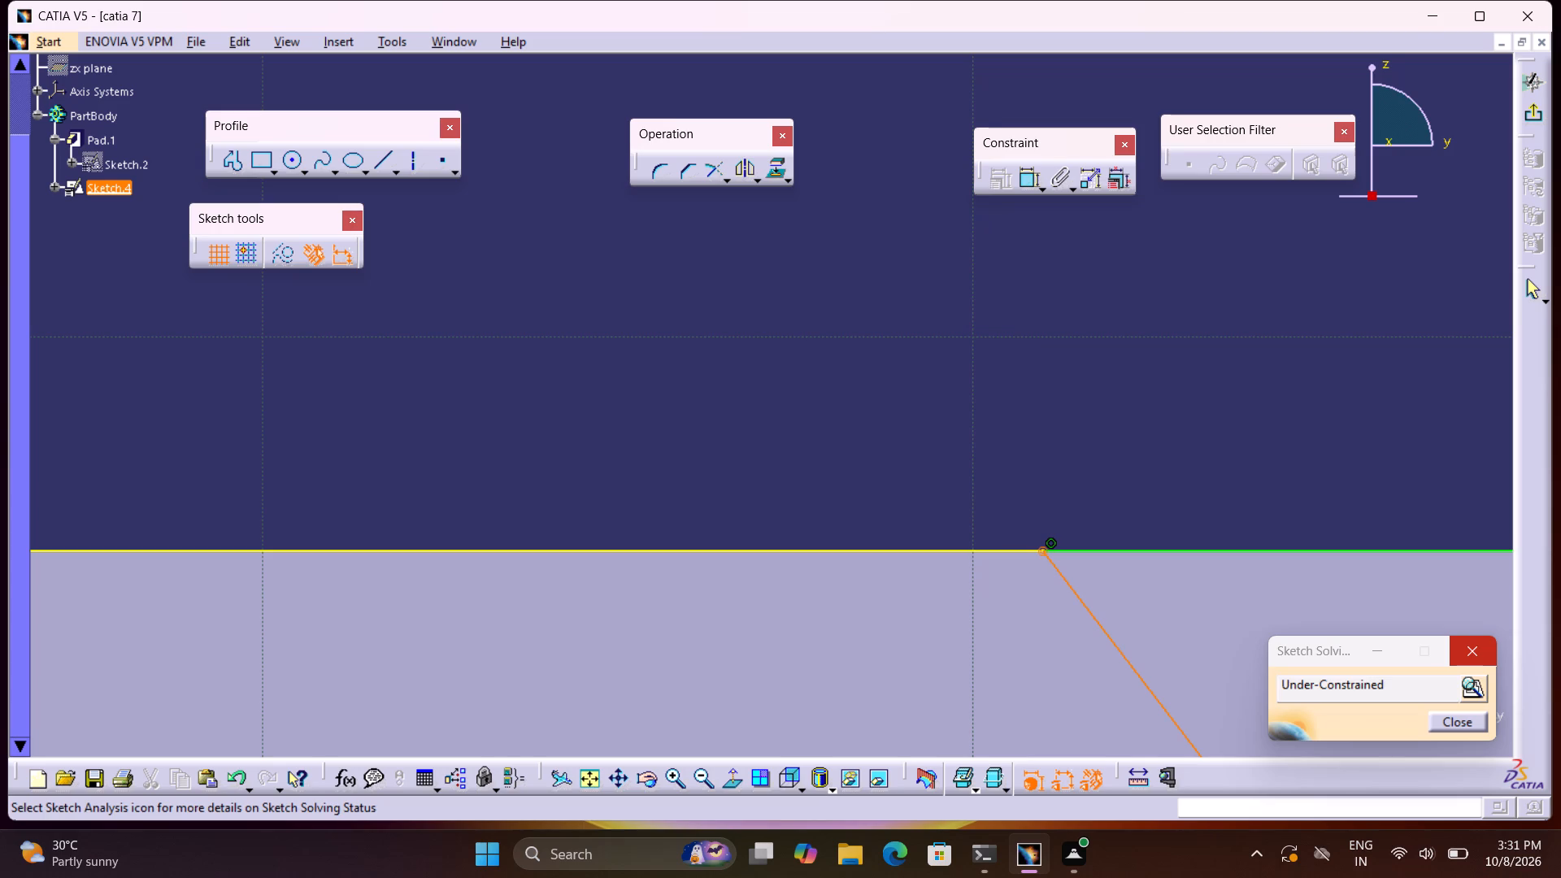
left_click_drag(1041, 548, 1028, 532)
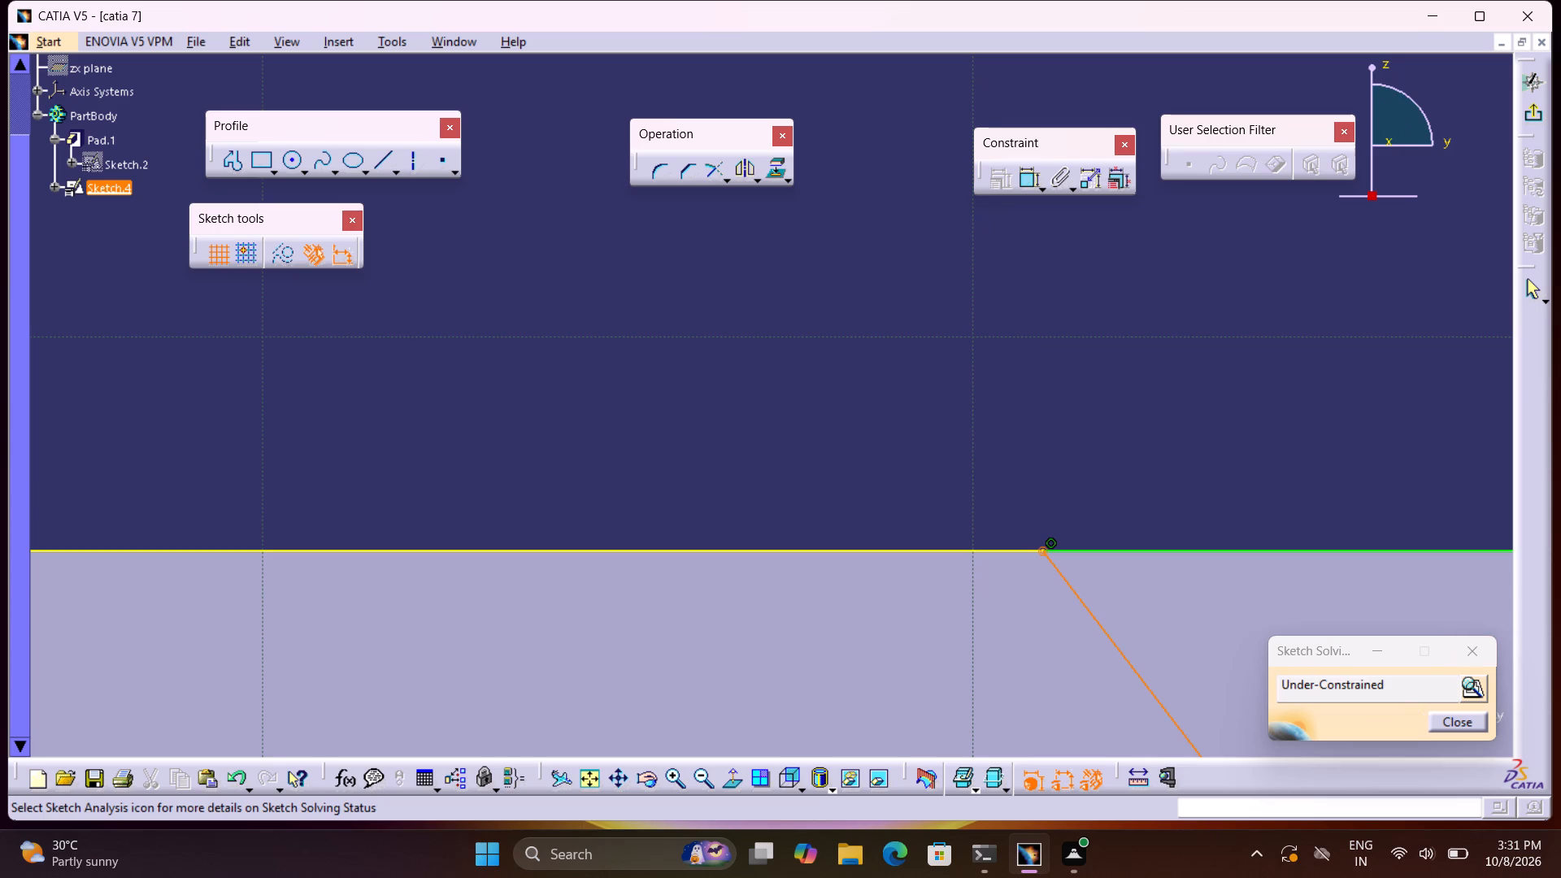
left_click(1471, 719)
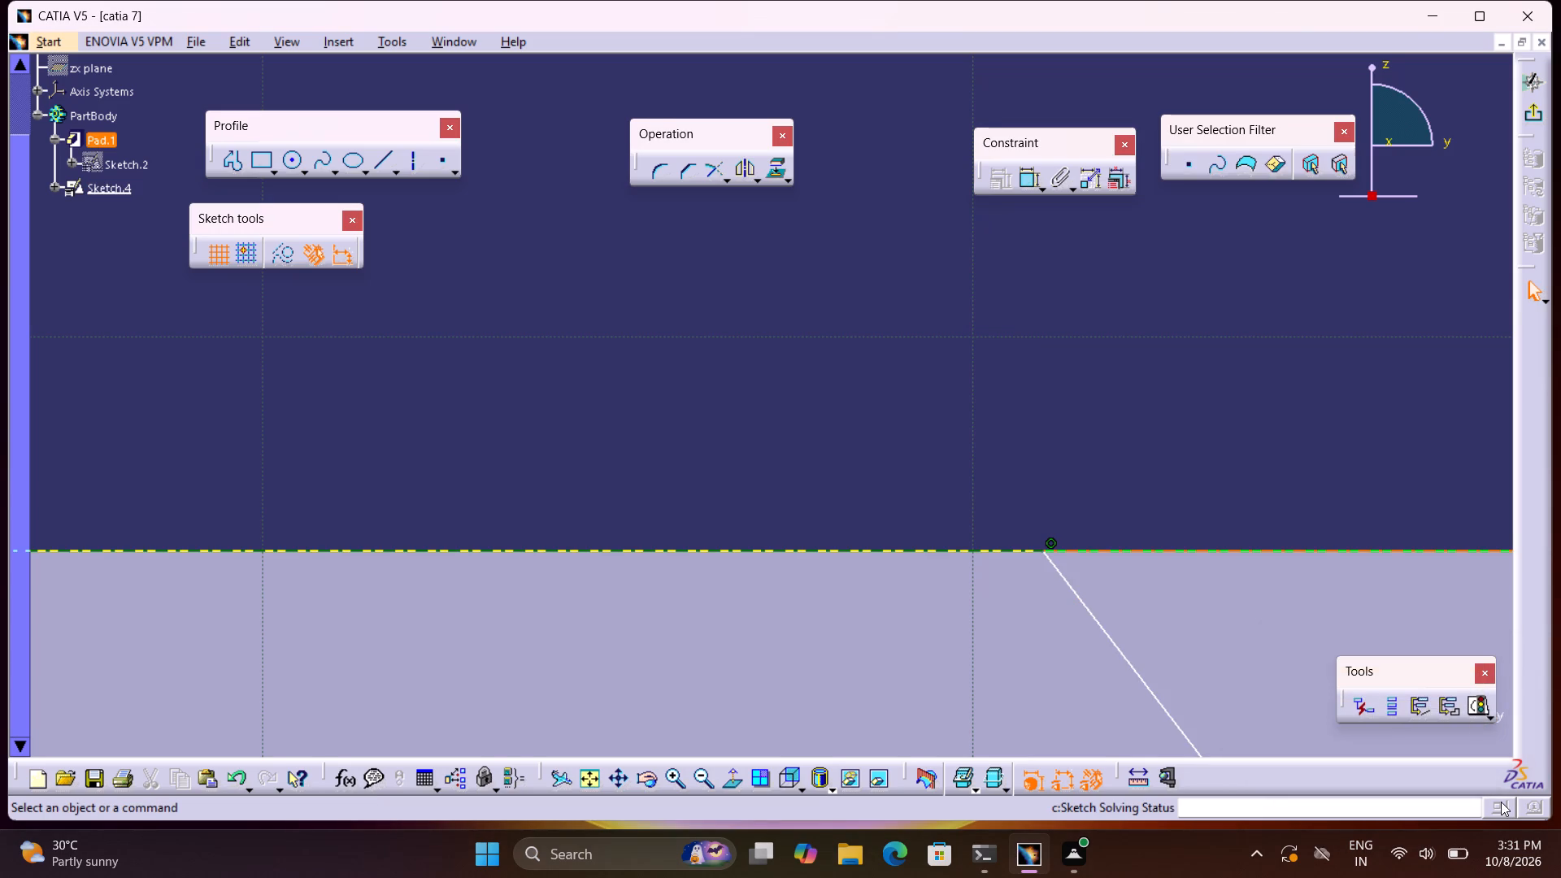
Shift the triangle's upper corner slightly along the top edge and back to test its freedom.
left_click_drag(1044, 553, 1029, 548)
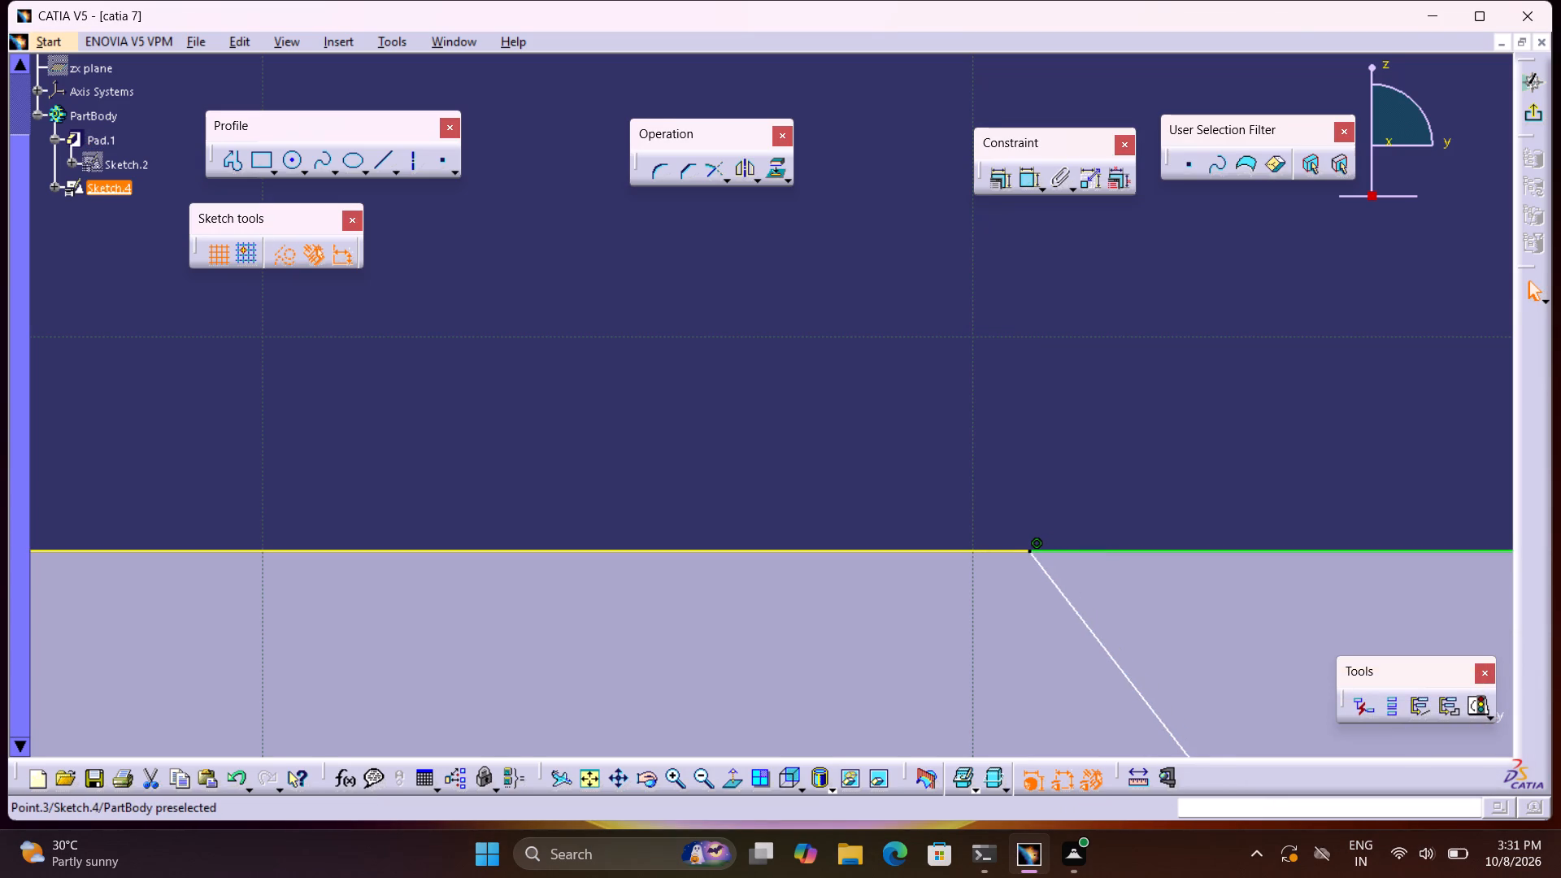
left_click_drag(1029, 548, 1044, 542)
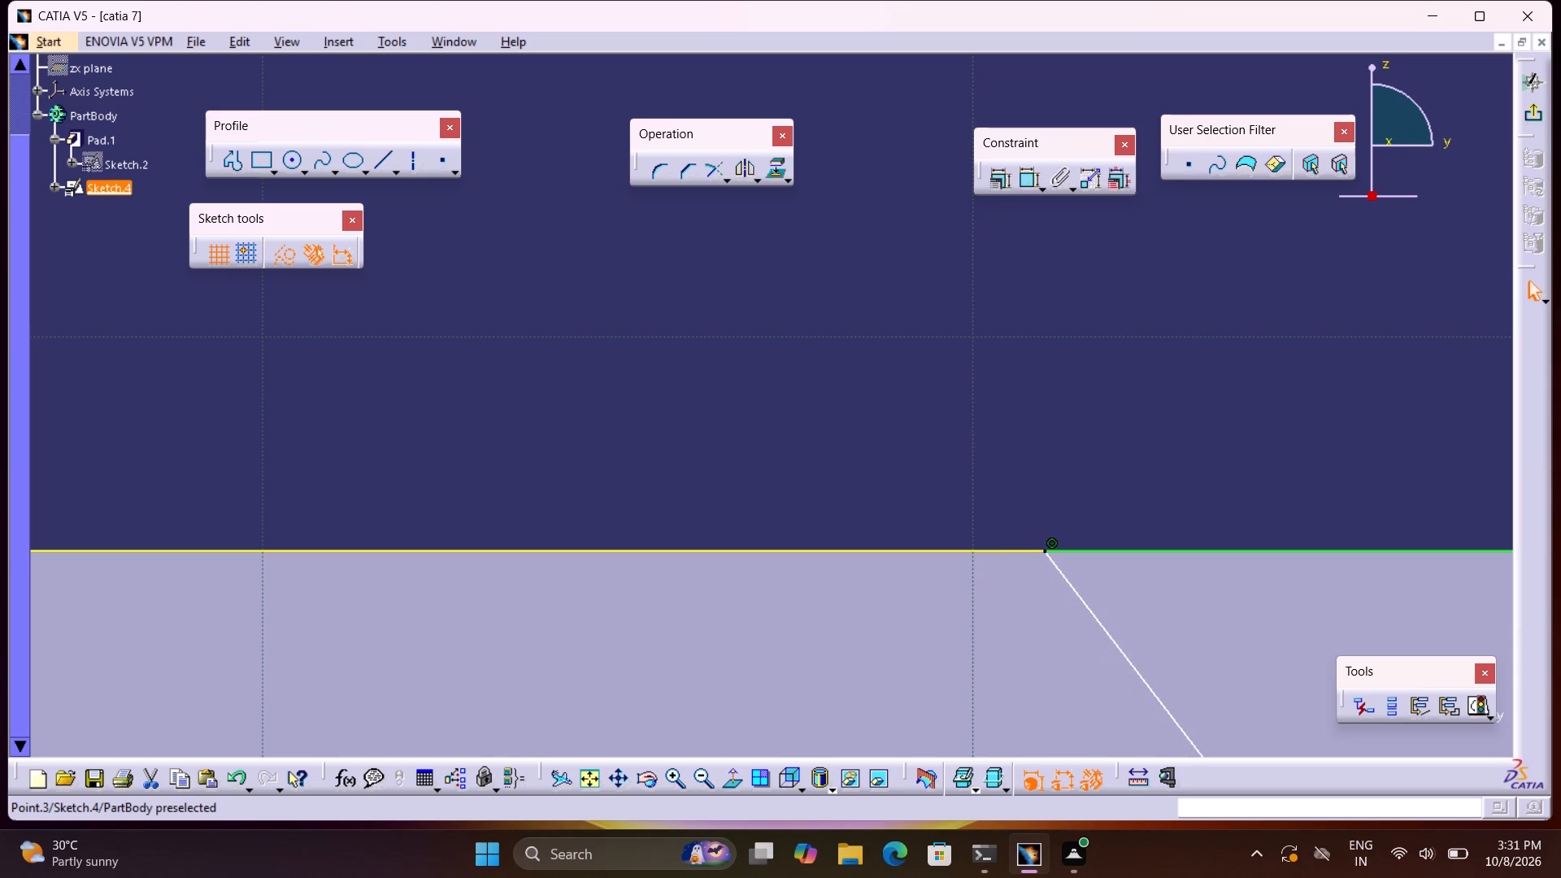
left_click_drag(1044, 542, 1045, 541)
Dimension the triangle's upper corner from the face's vertical edge at the sketch origin and set the distance to 442 mm.
middle_click_drag(1096, 465, 1128, 591)
right_click(1096, 465)
middle_click_drag(951, 354, 1285, 337)
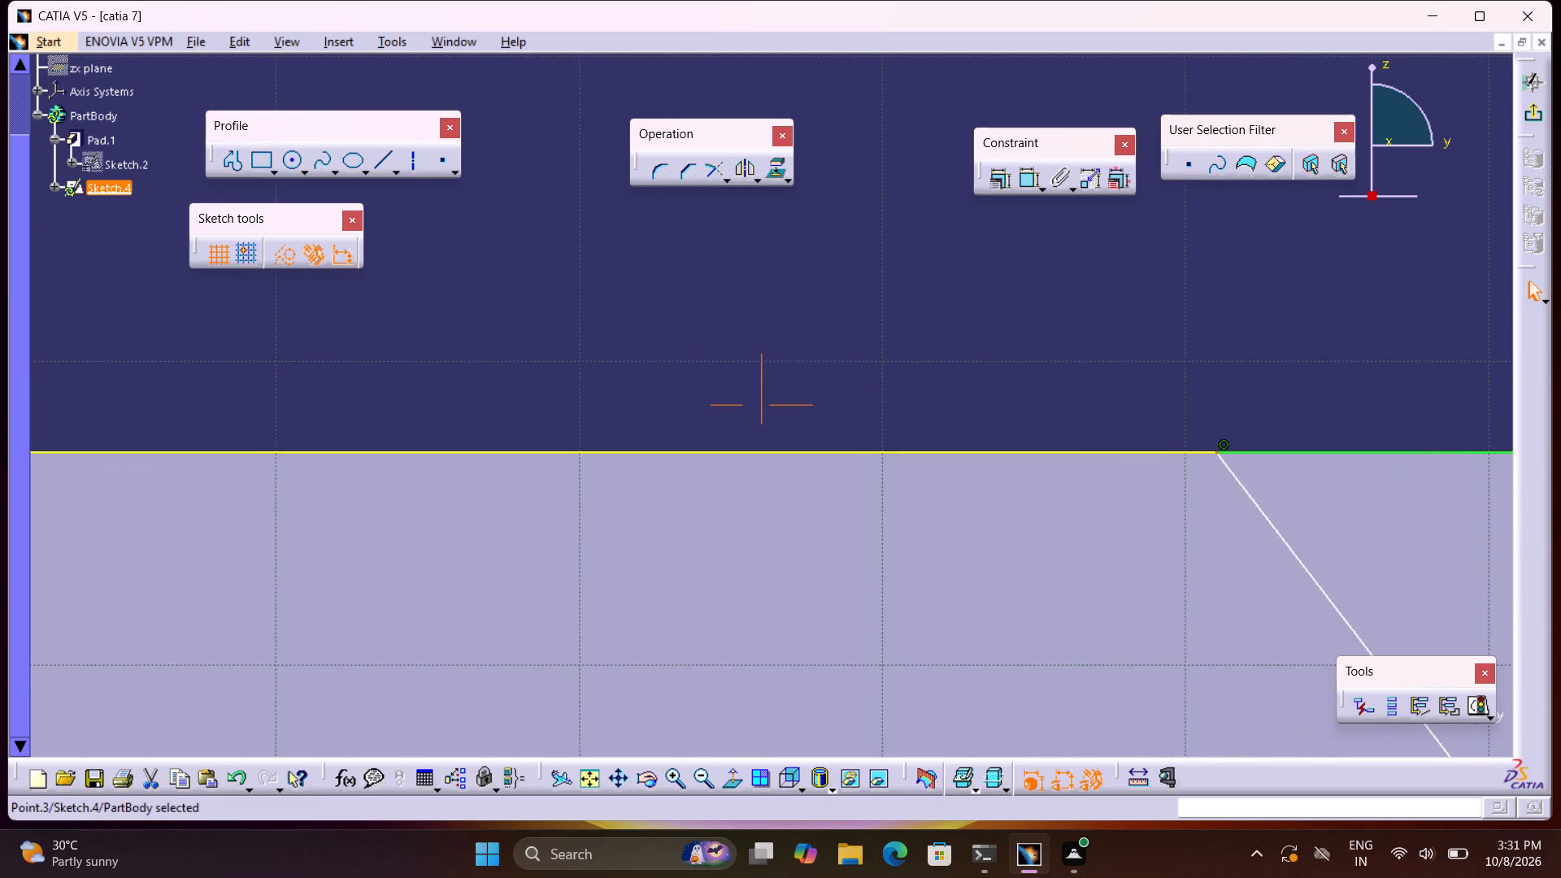
middle_click_drag(1285, 337, 1310, 440)
right_click(1285, 337)
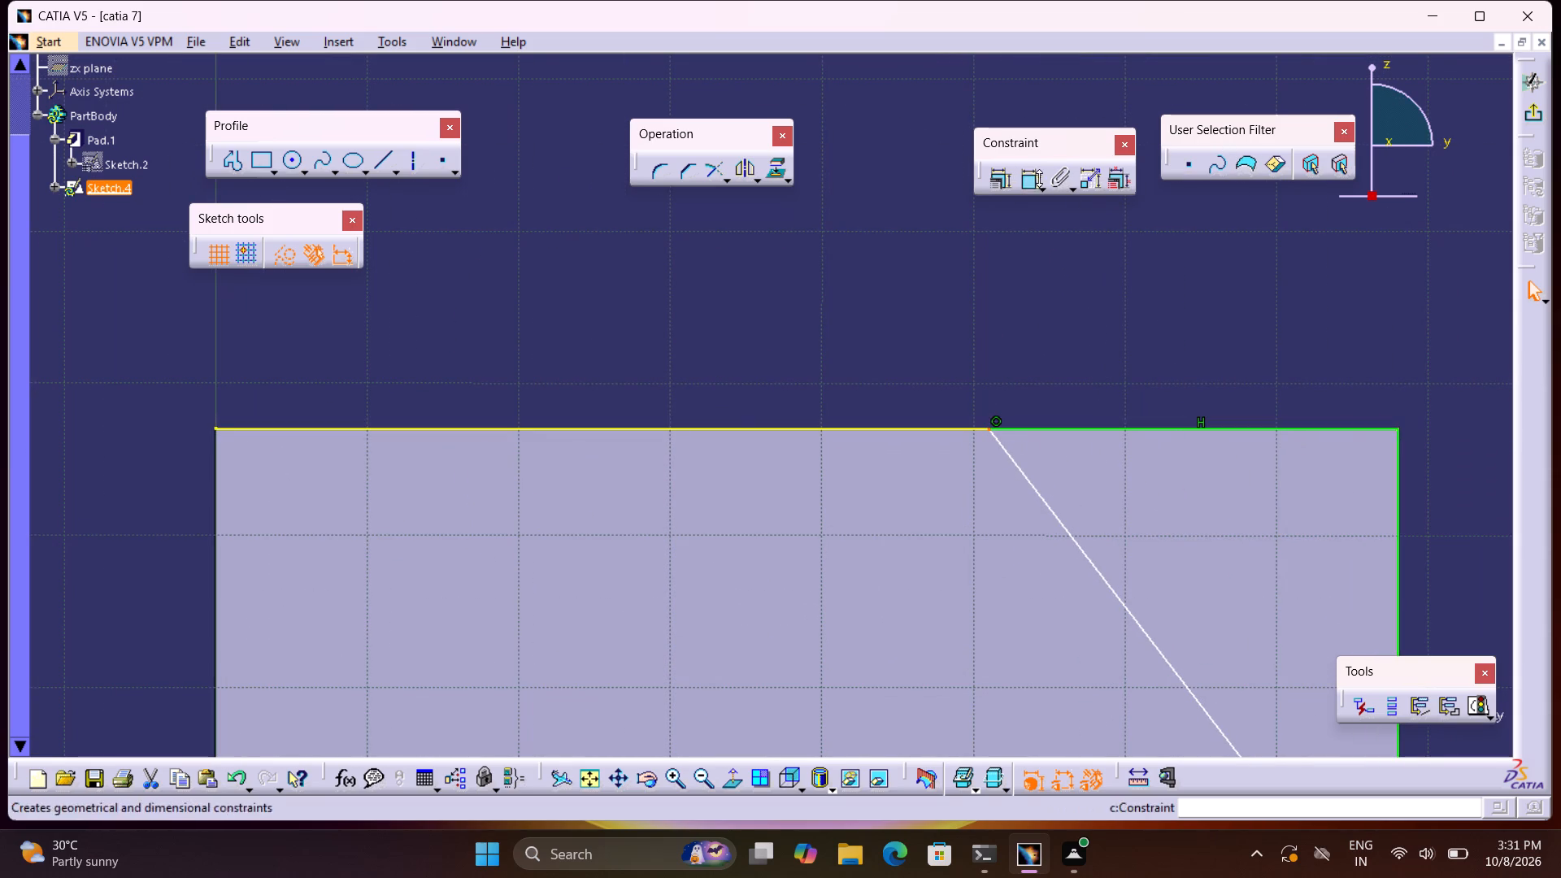
double_click(1032, 178)
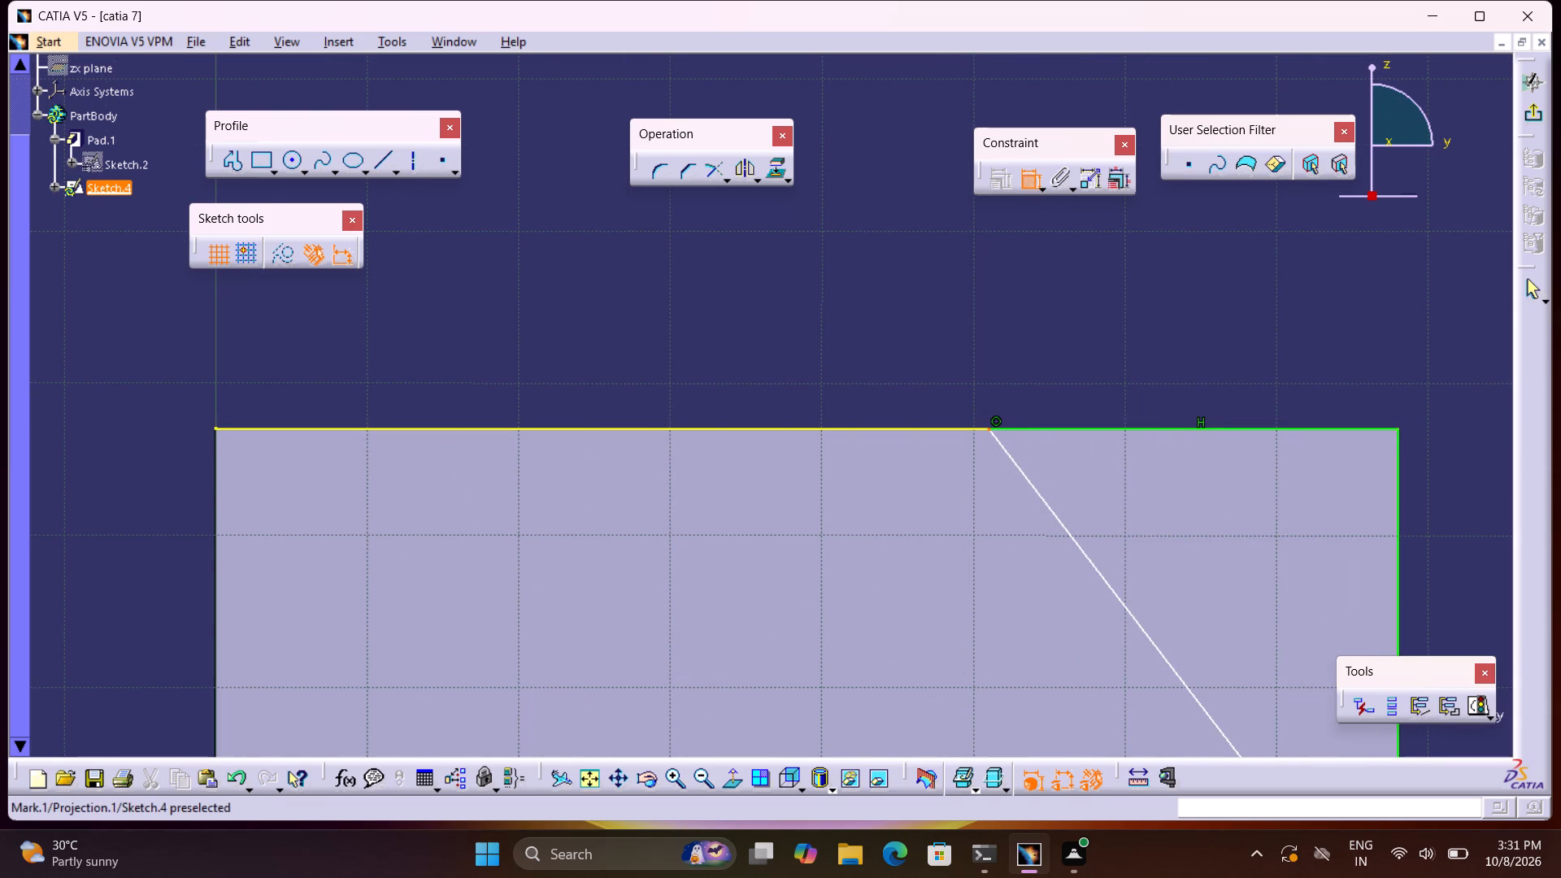
left_click(215, 441)
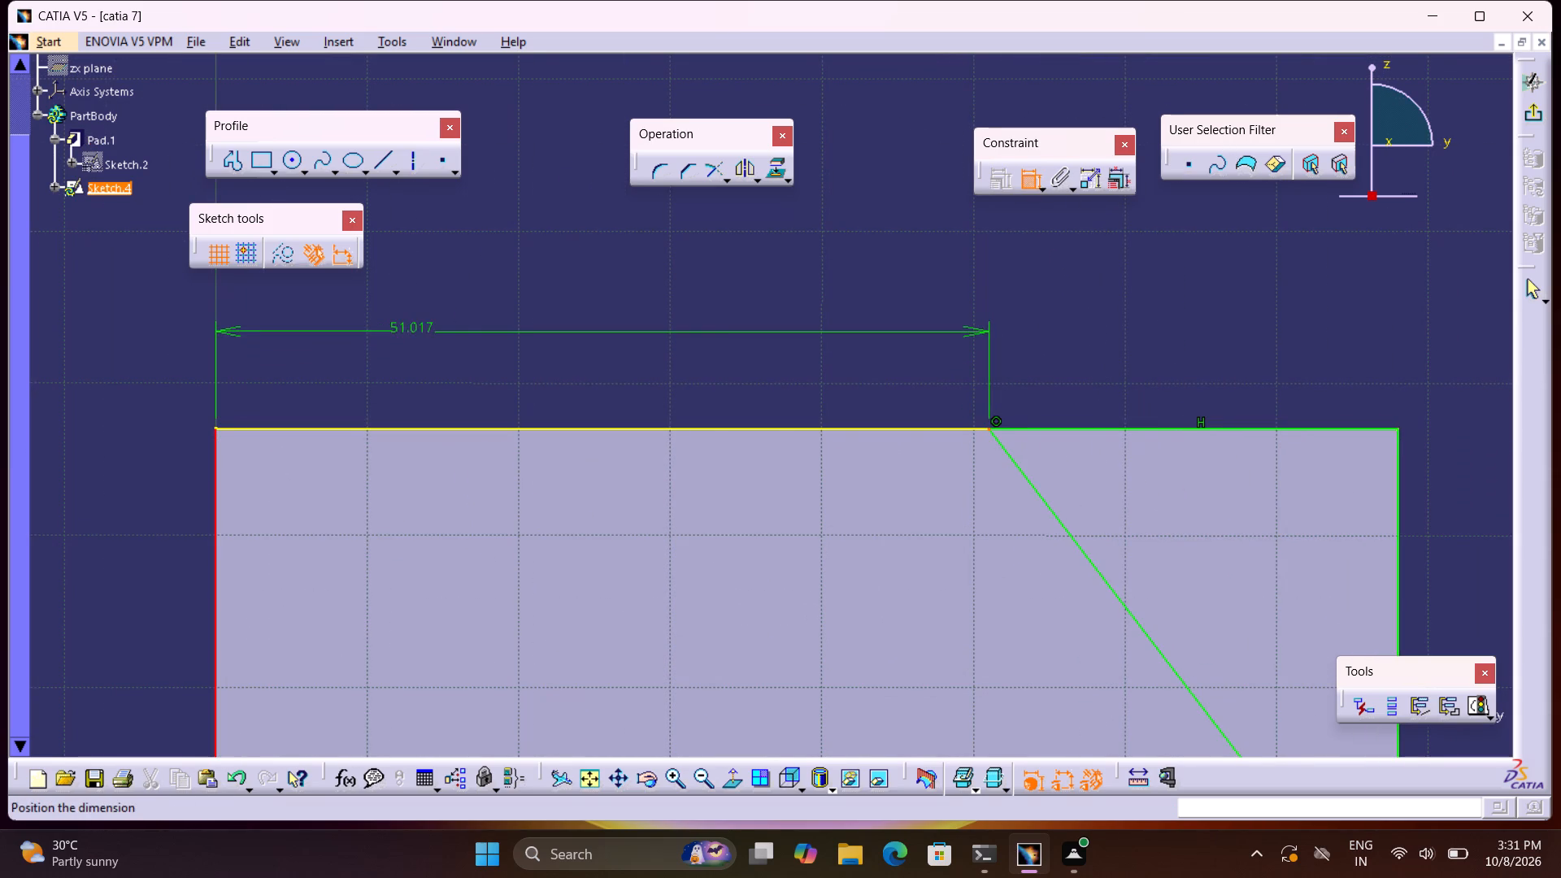
left_click(416, 332)
double_click(441, 326)
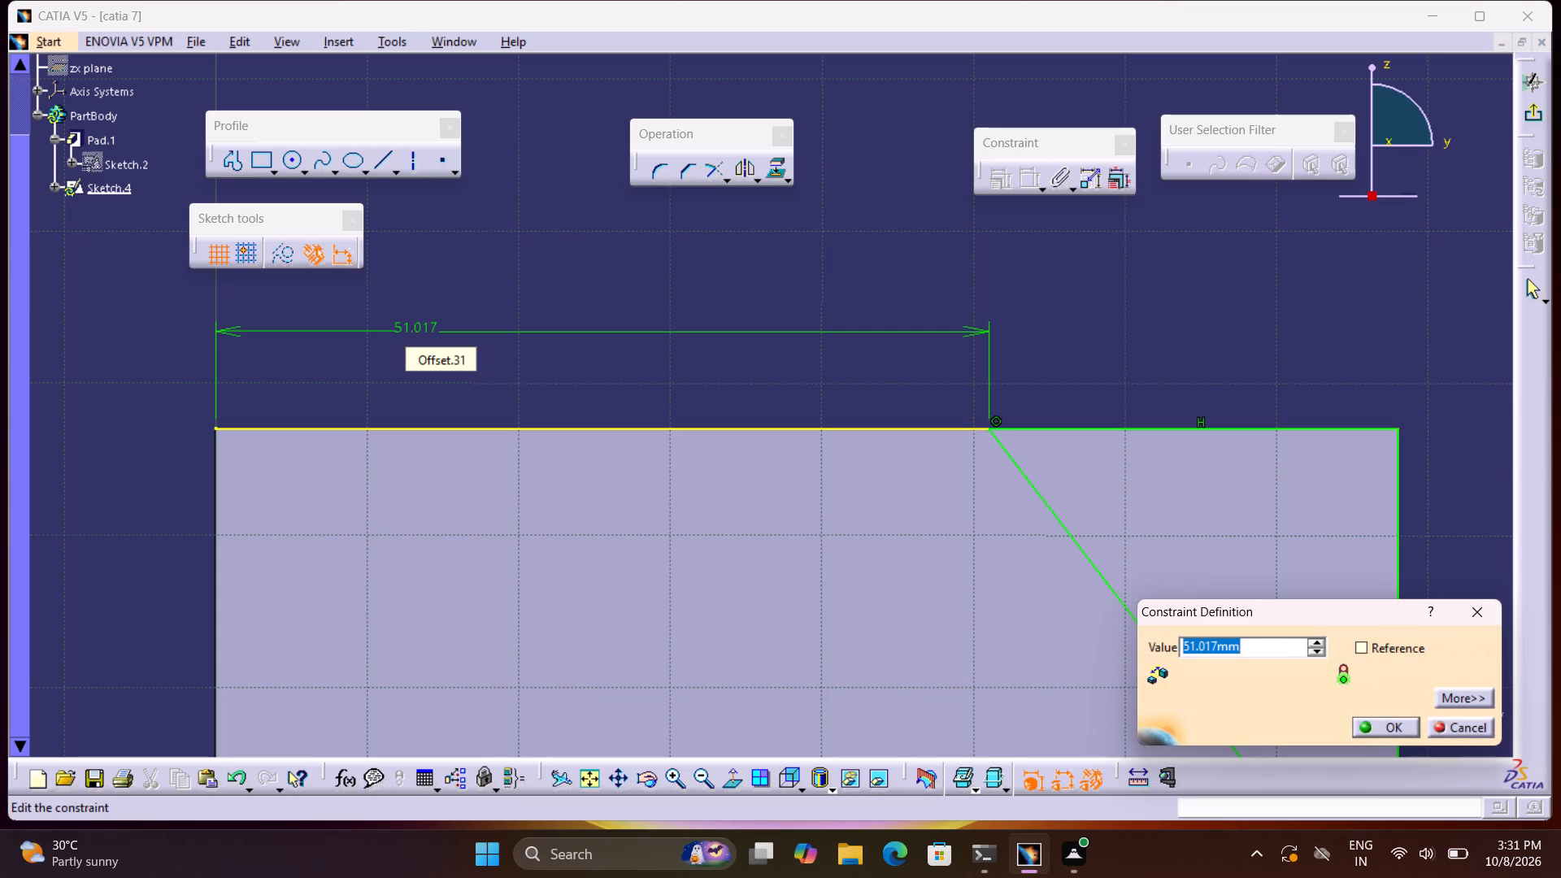
type("442")
key("Return")
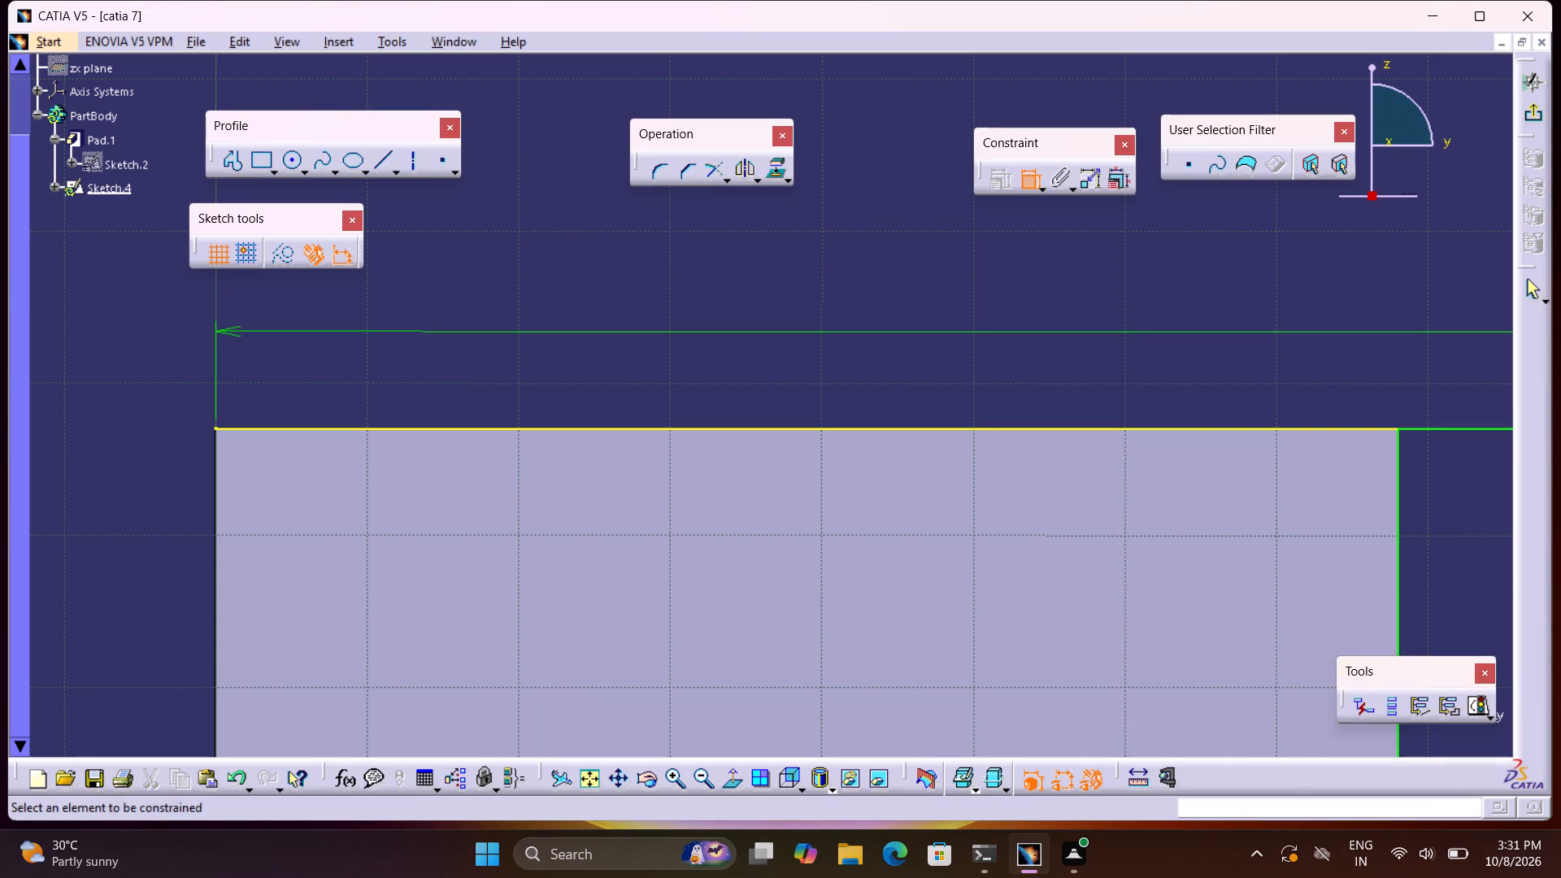
Set the distance from the face's vertical edge at the origin to the triangle's upper corner to 42 mm, and exit the sketch.
middle_click_drag(1028, 361, 355, 416)
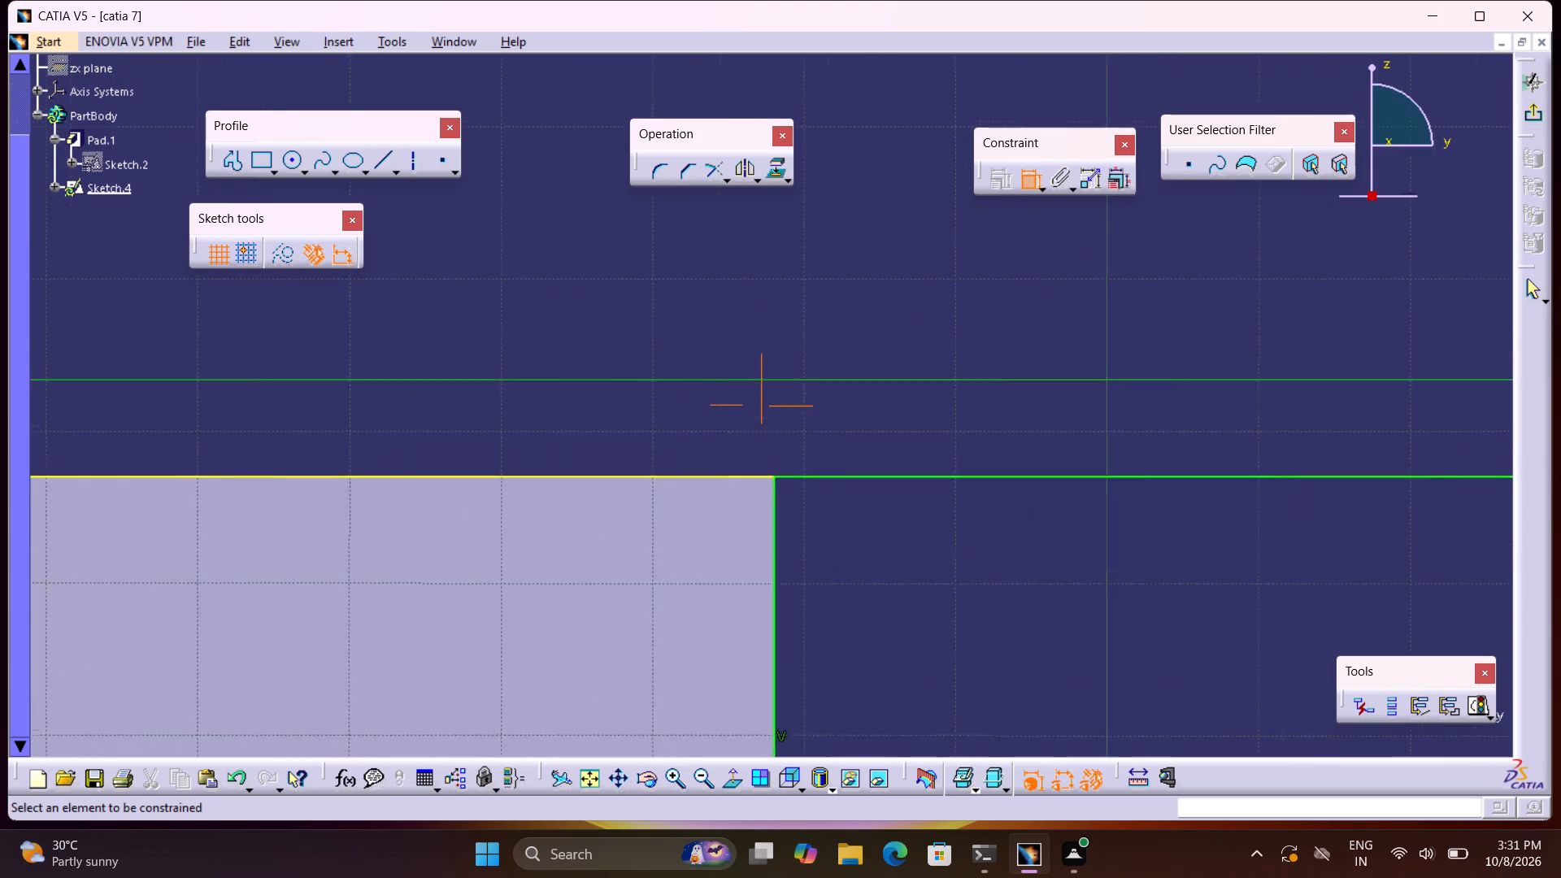
middle_click_drag(355, 416, 288, 723)
right_click(195, 434)
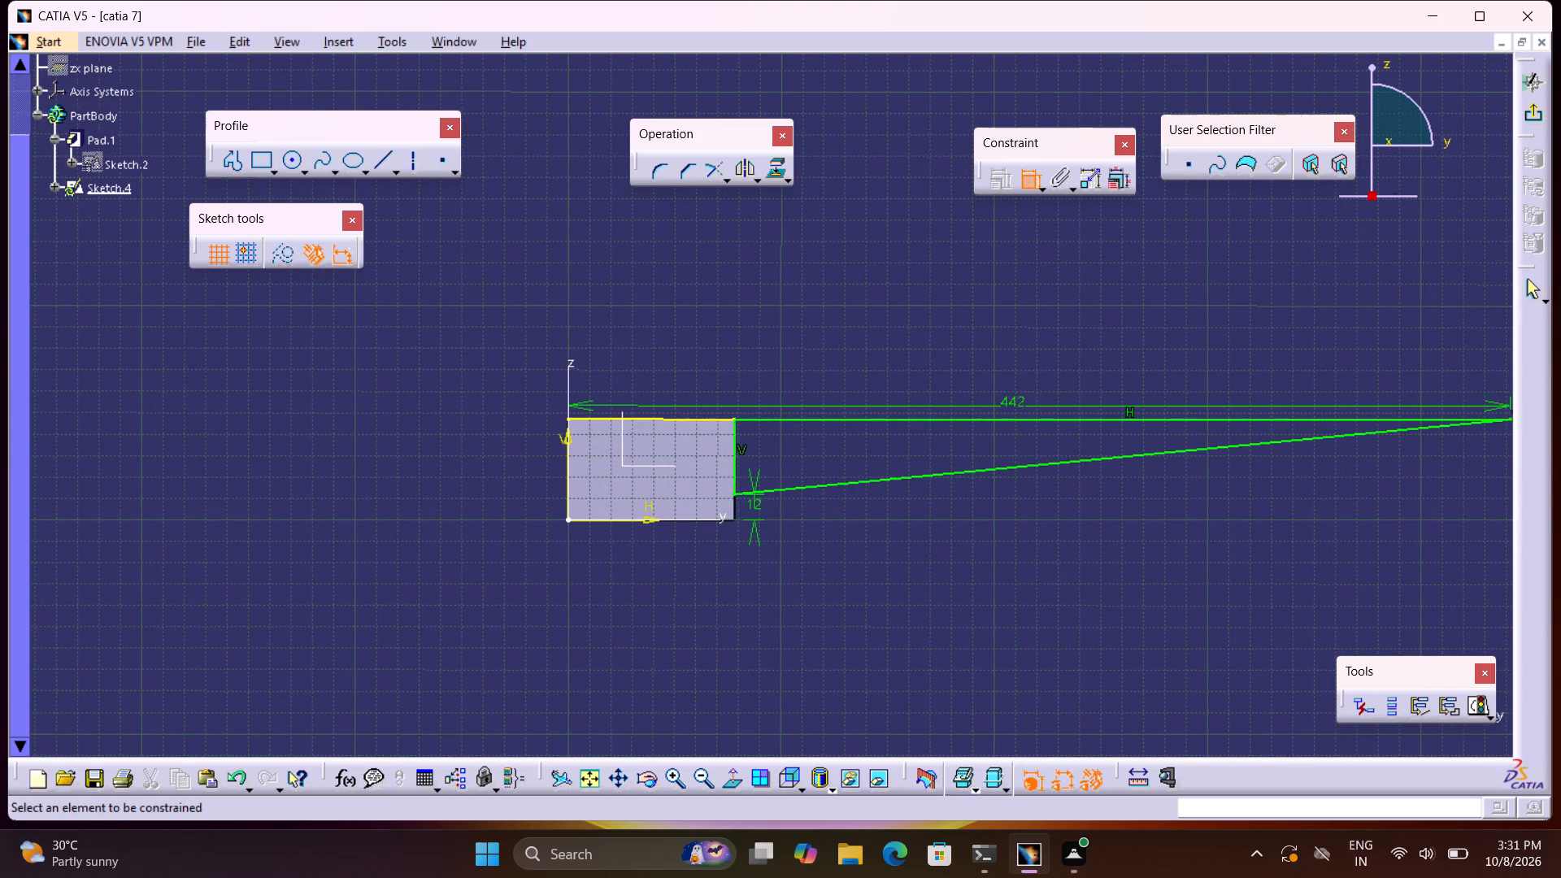
double_click(1002, 399)
double_click(1003, 398)
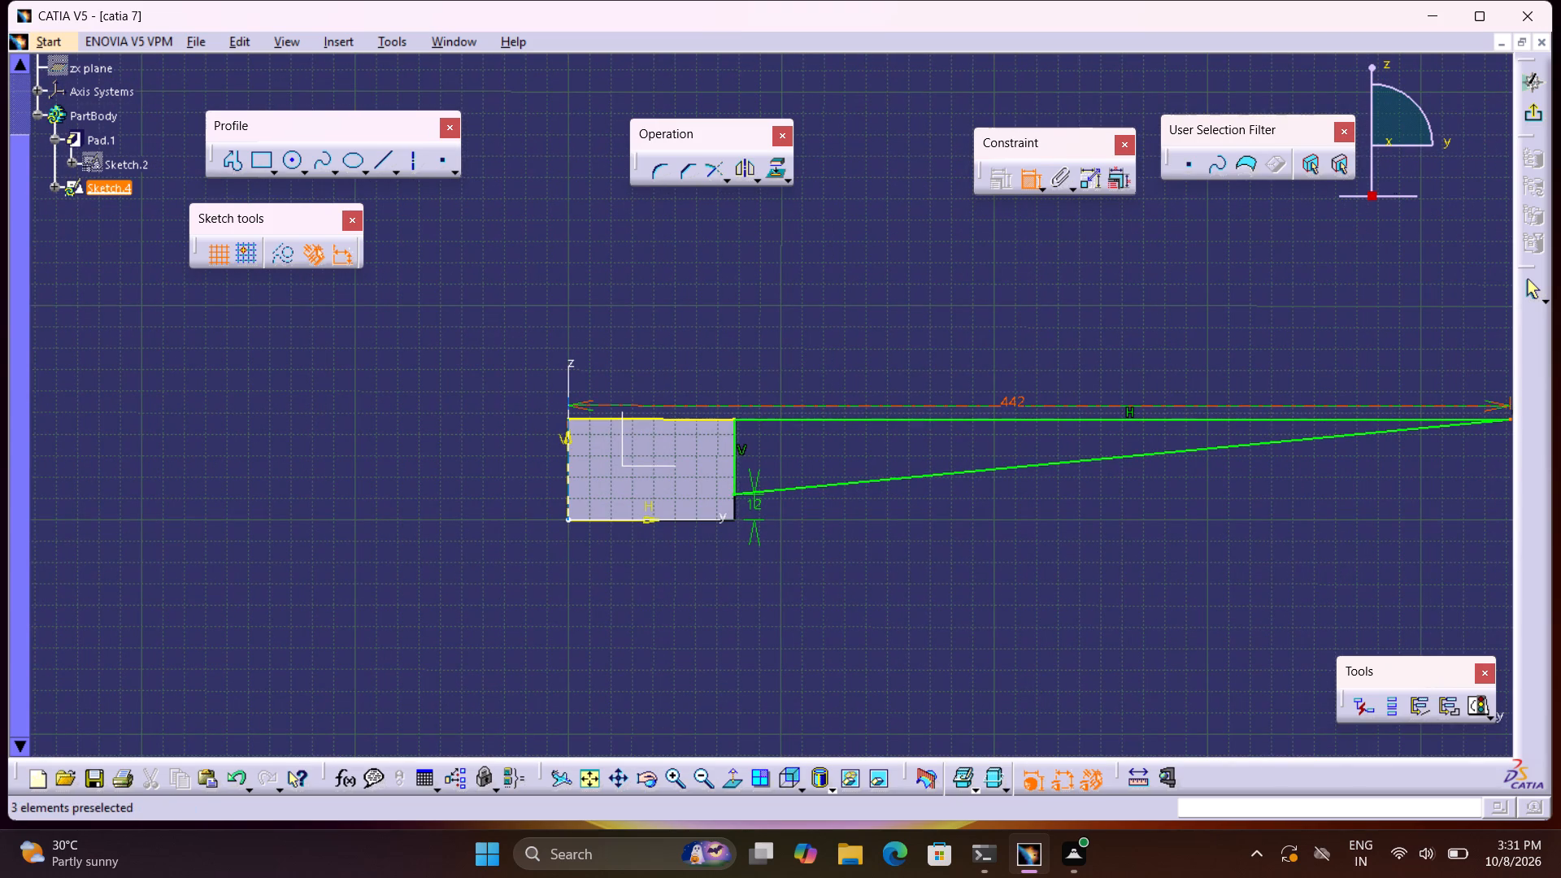
double_click(1020, 402)
type("42")
key("Return")
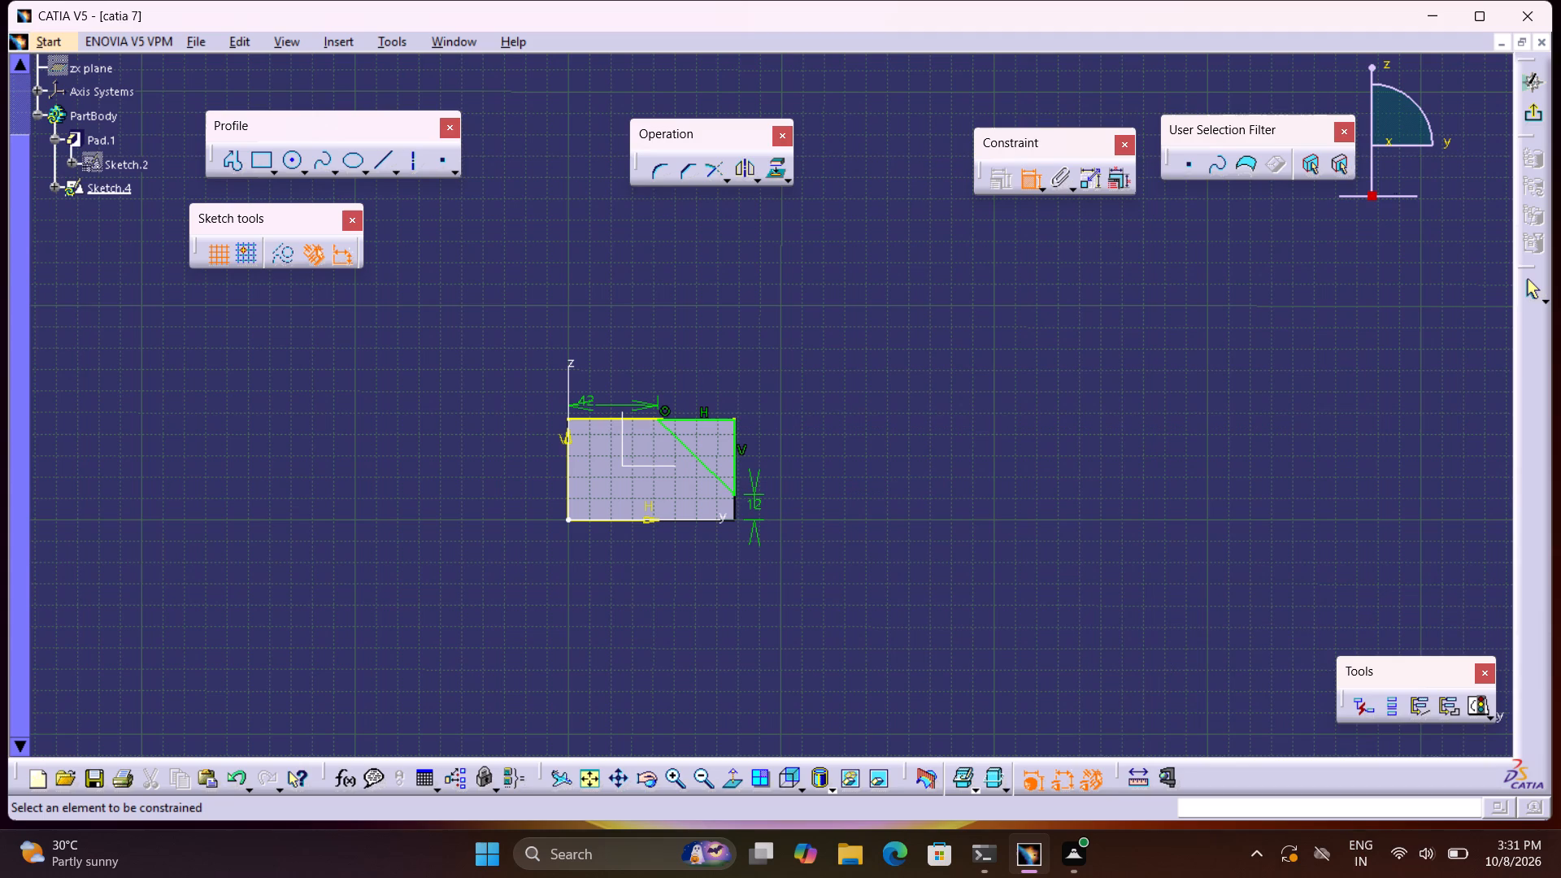
left_click(1528, 112)
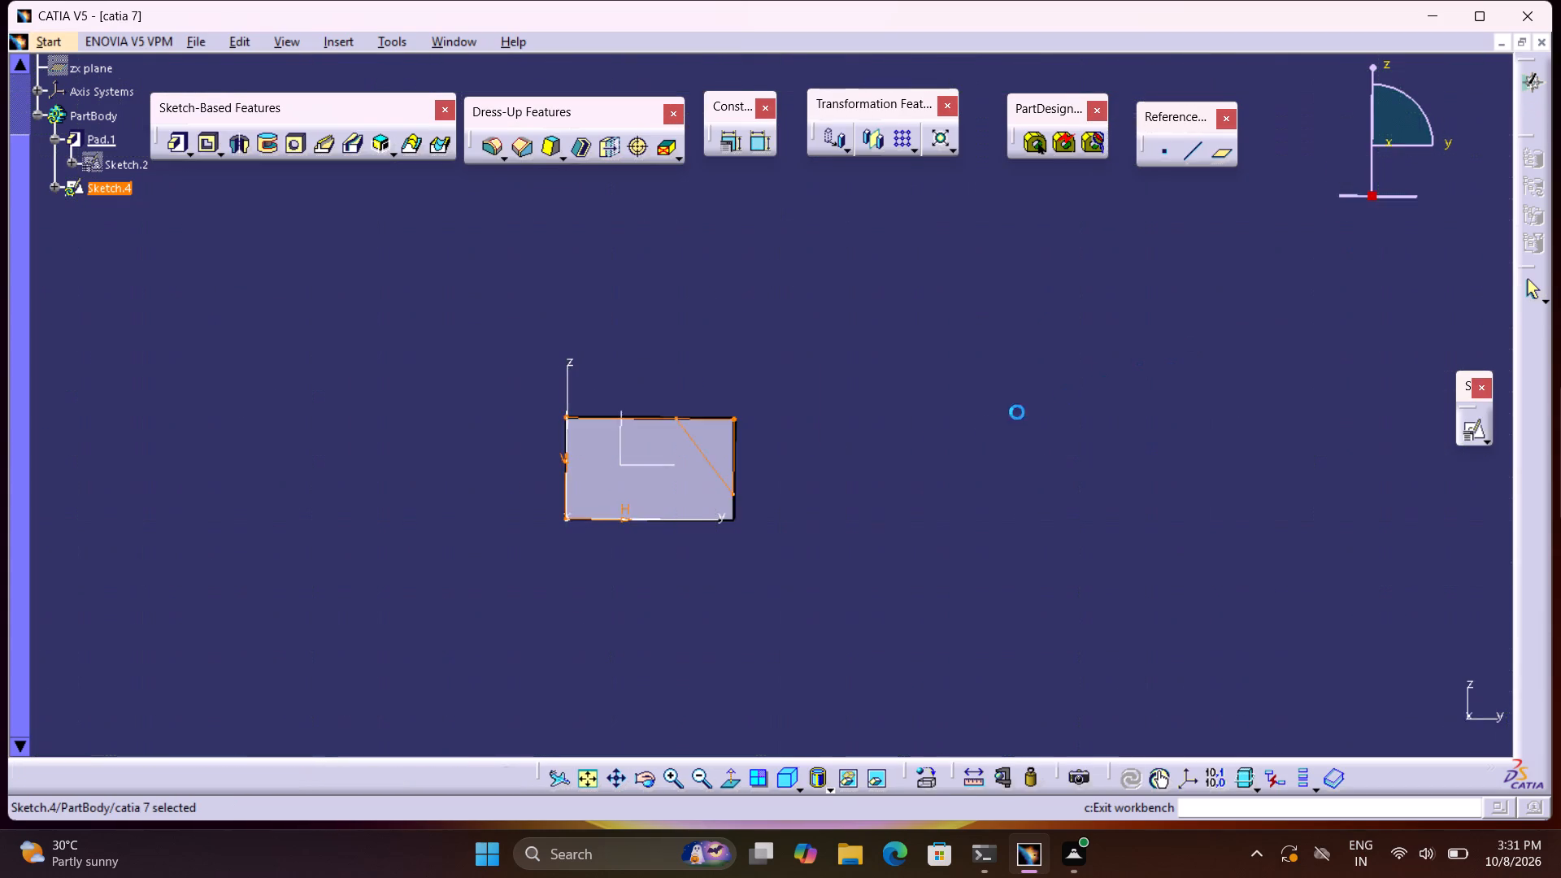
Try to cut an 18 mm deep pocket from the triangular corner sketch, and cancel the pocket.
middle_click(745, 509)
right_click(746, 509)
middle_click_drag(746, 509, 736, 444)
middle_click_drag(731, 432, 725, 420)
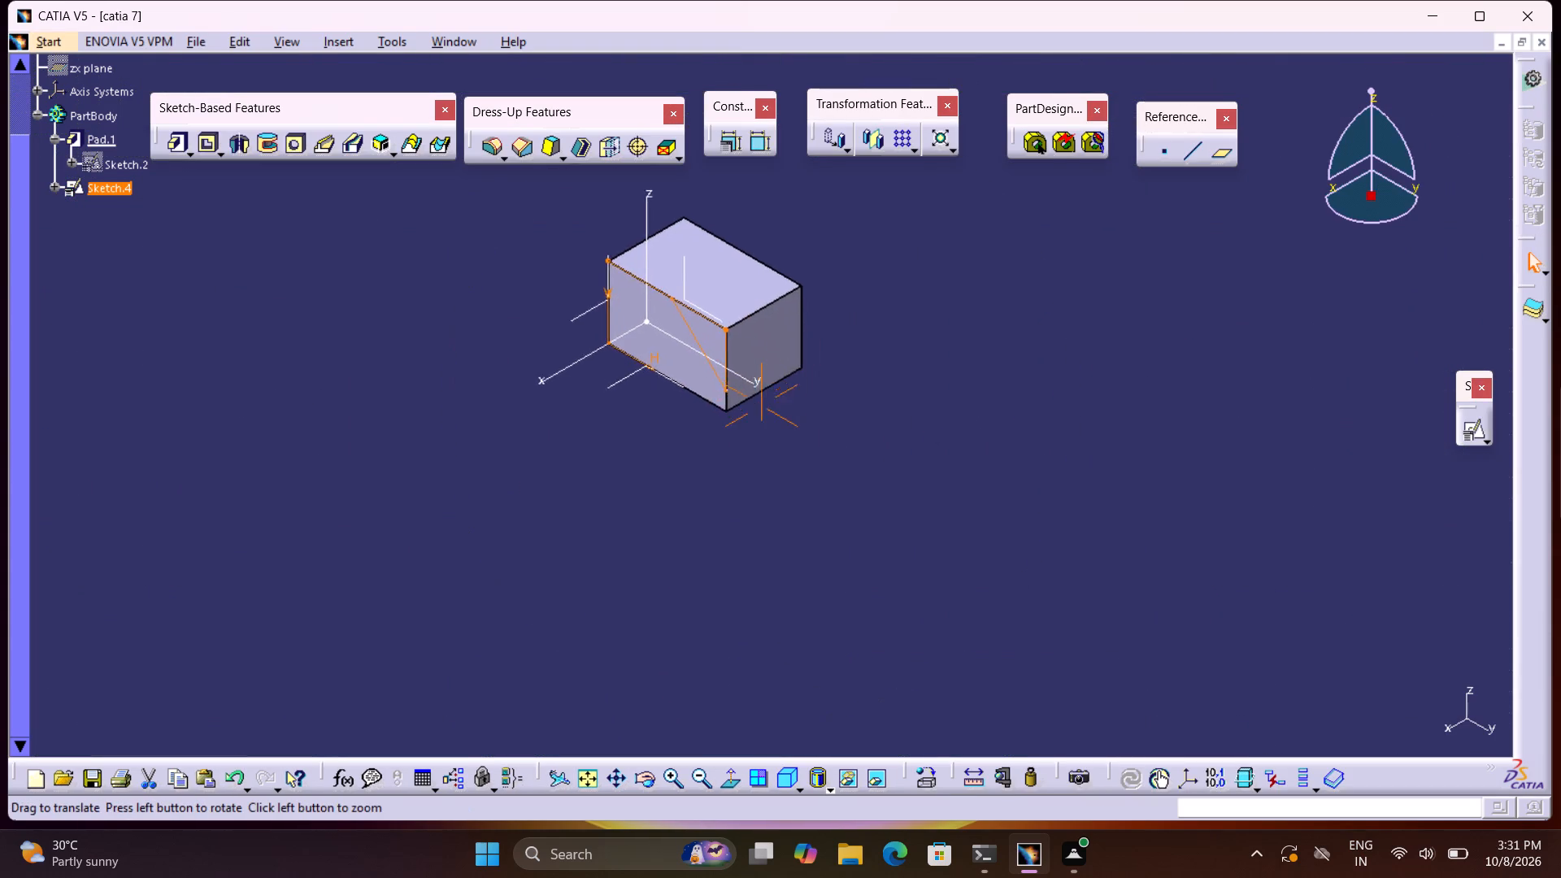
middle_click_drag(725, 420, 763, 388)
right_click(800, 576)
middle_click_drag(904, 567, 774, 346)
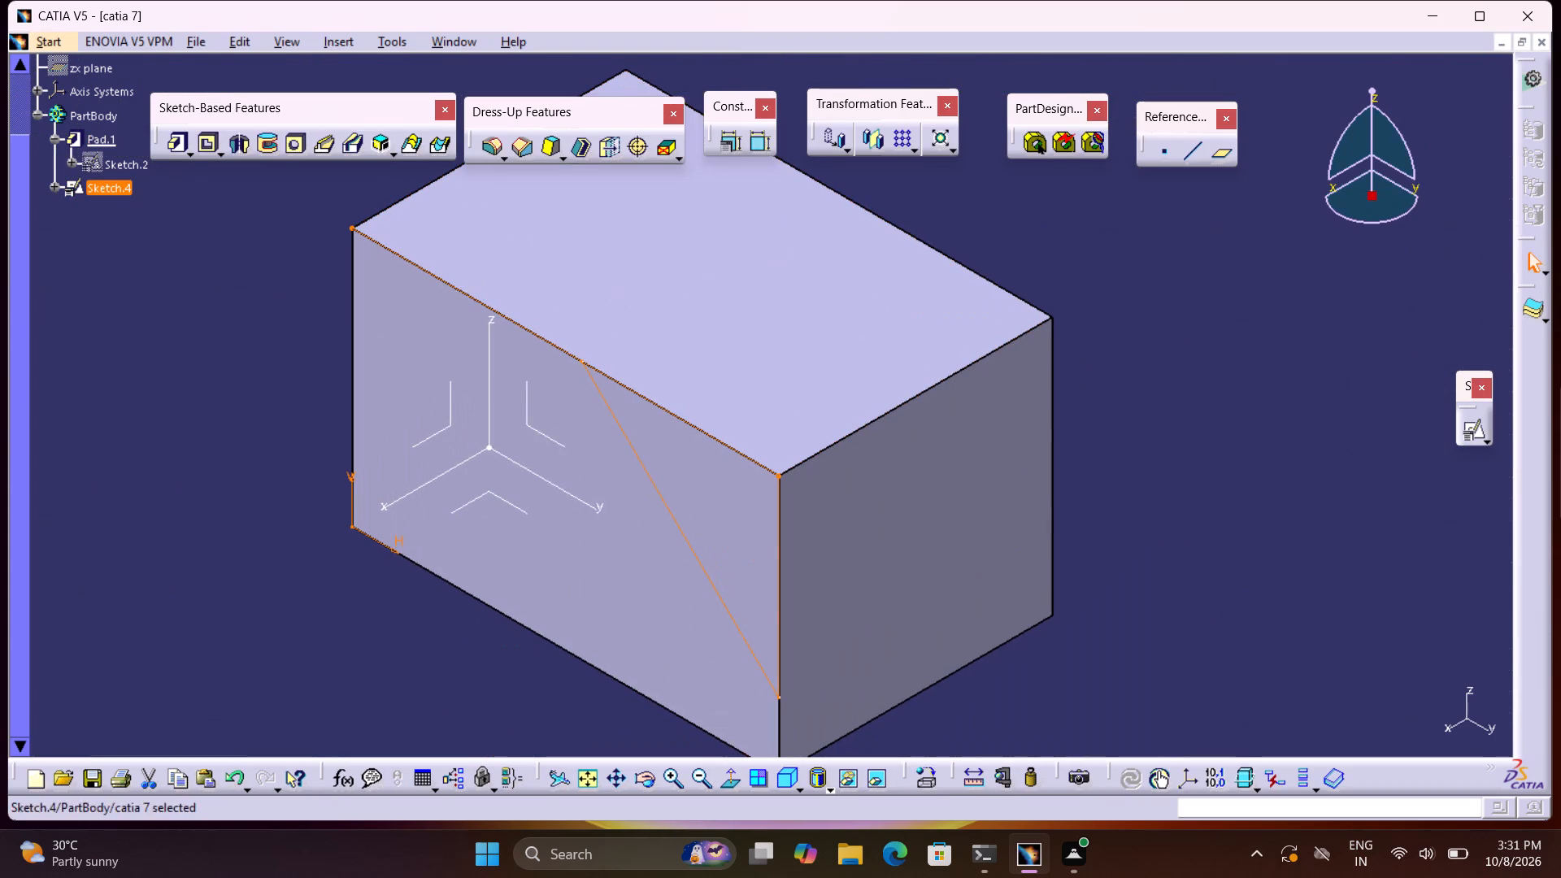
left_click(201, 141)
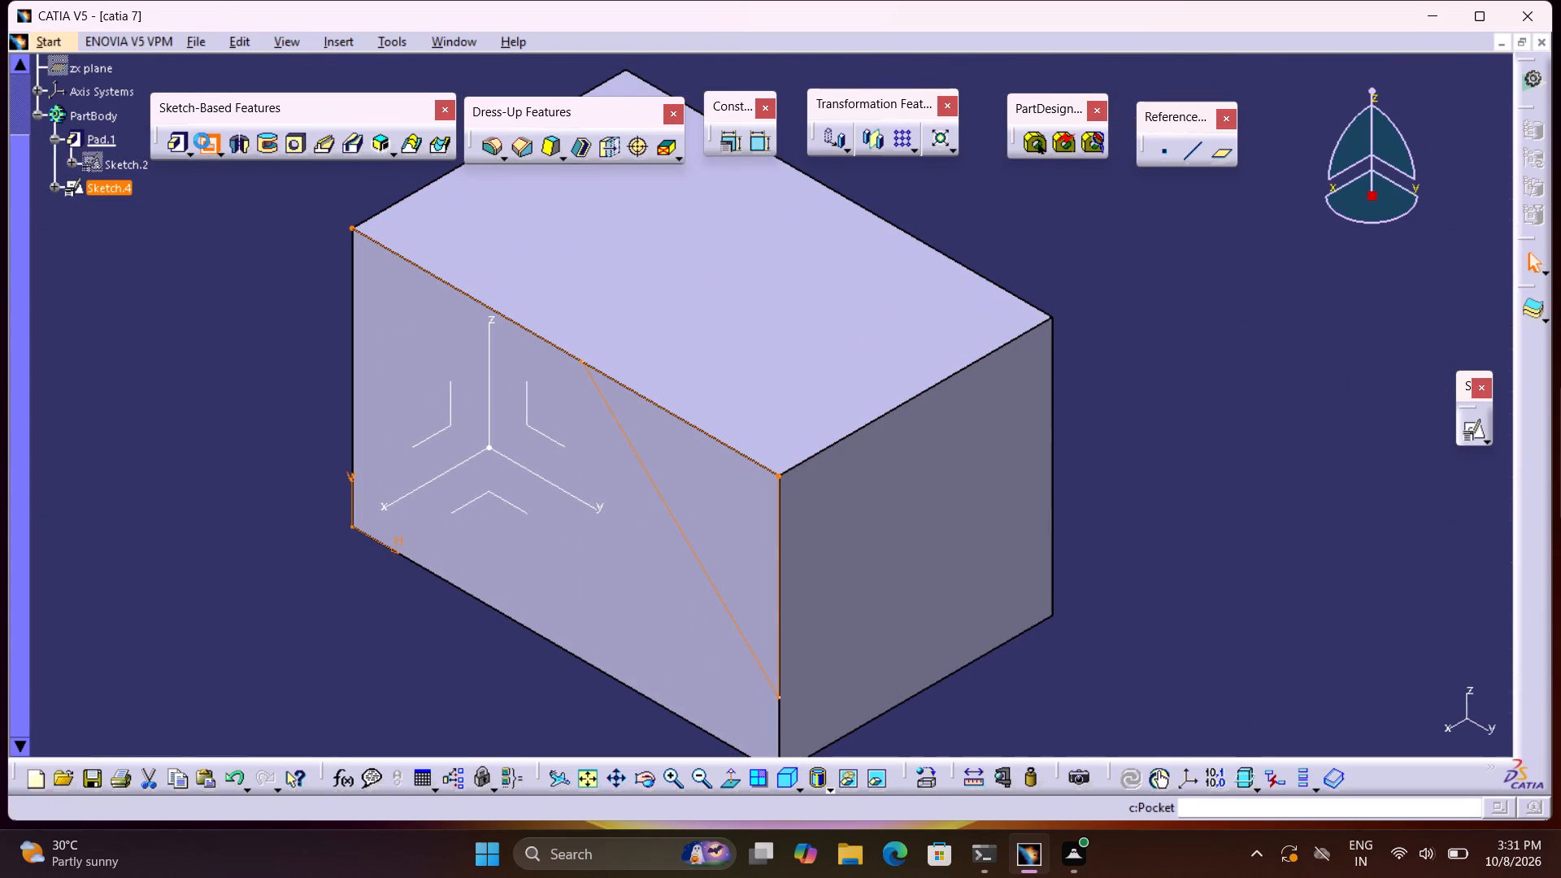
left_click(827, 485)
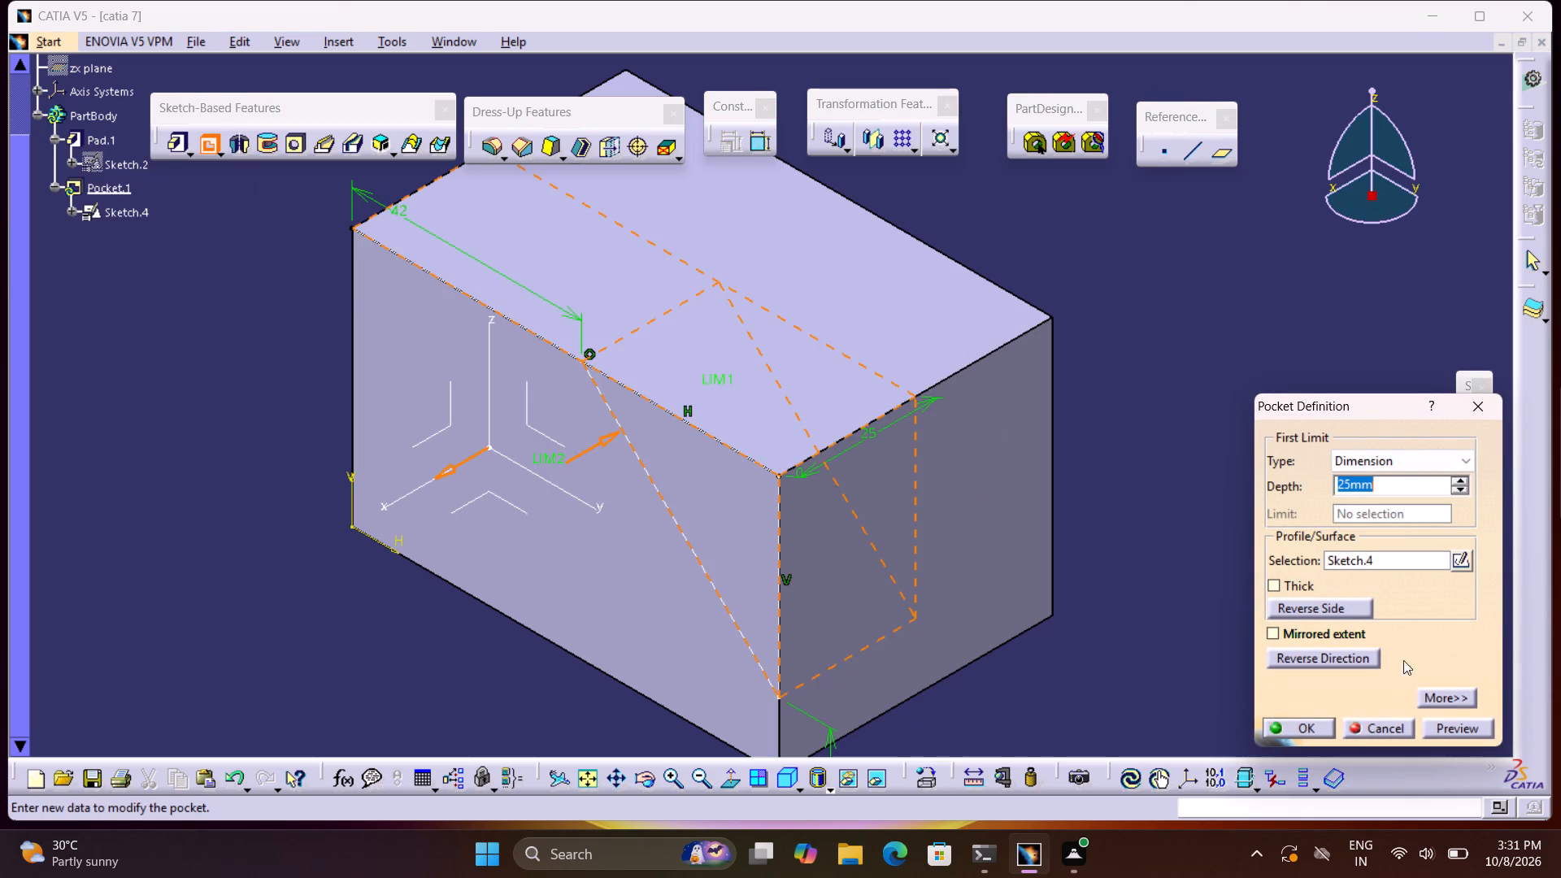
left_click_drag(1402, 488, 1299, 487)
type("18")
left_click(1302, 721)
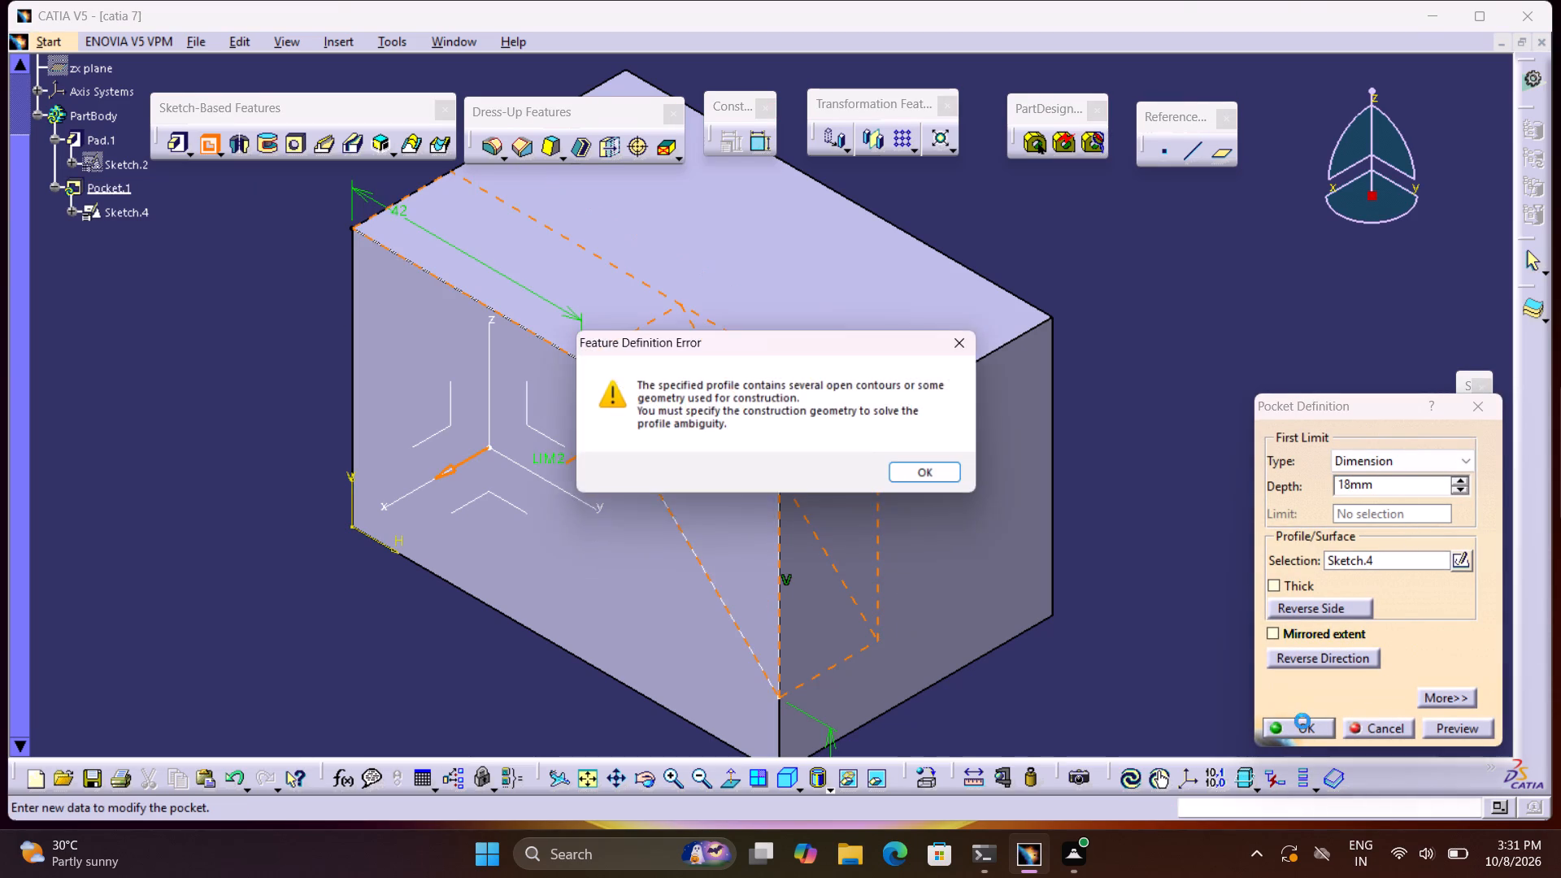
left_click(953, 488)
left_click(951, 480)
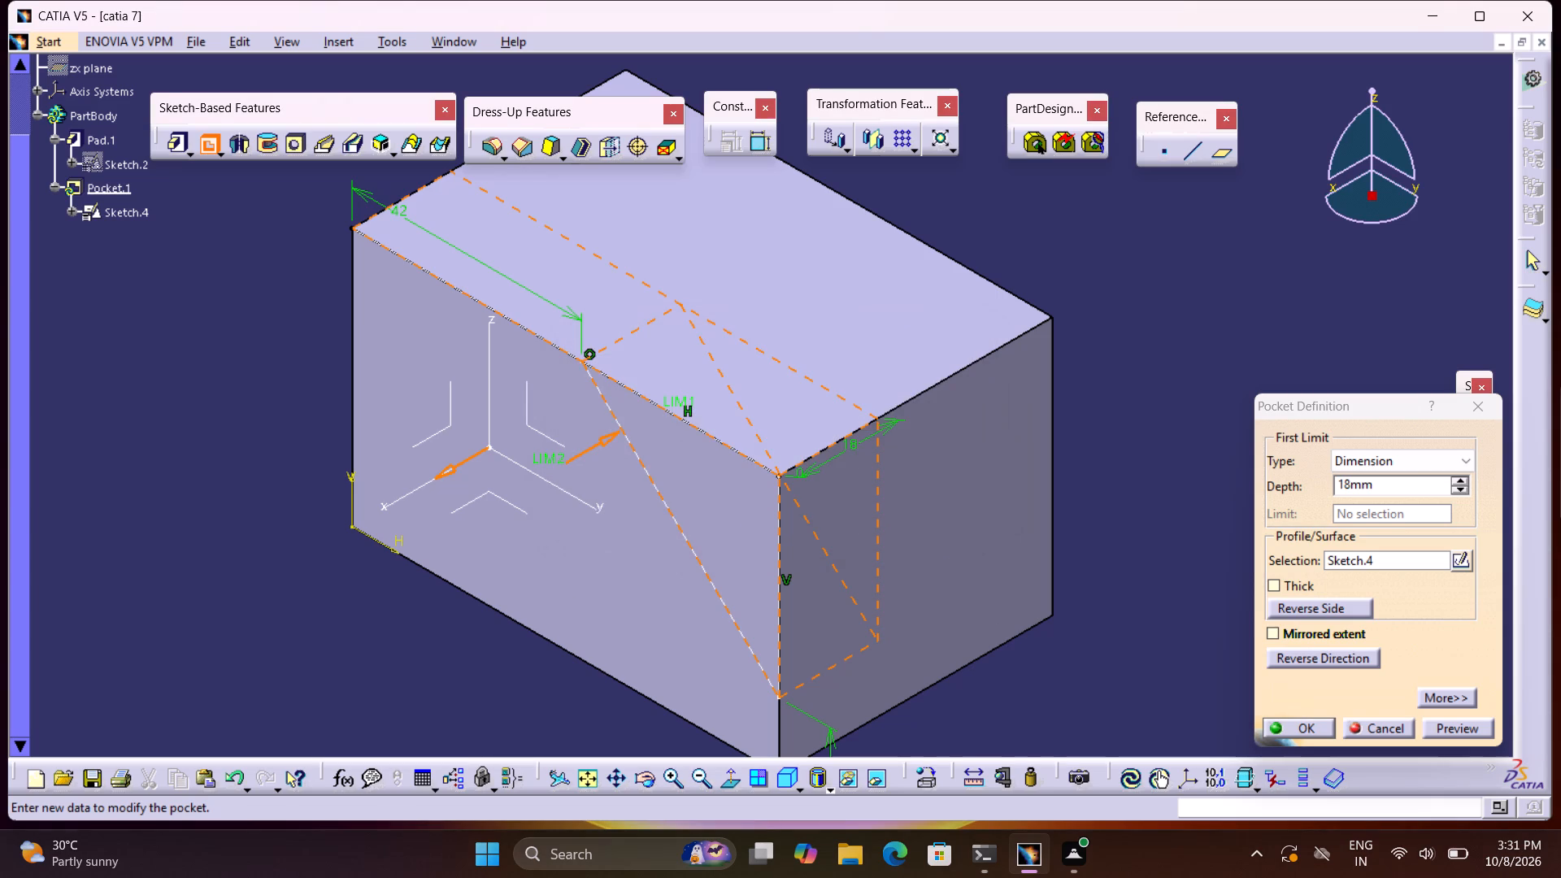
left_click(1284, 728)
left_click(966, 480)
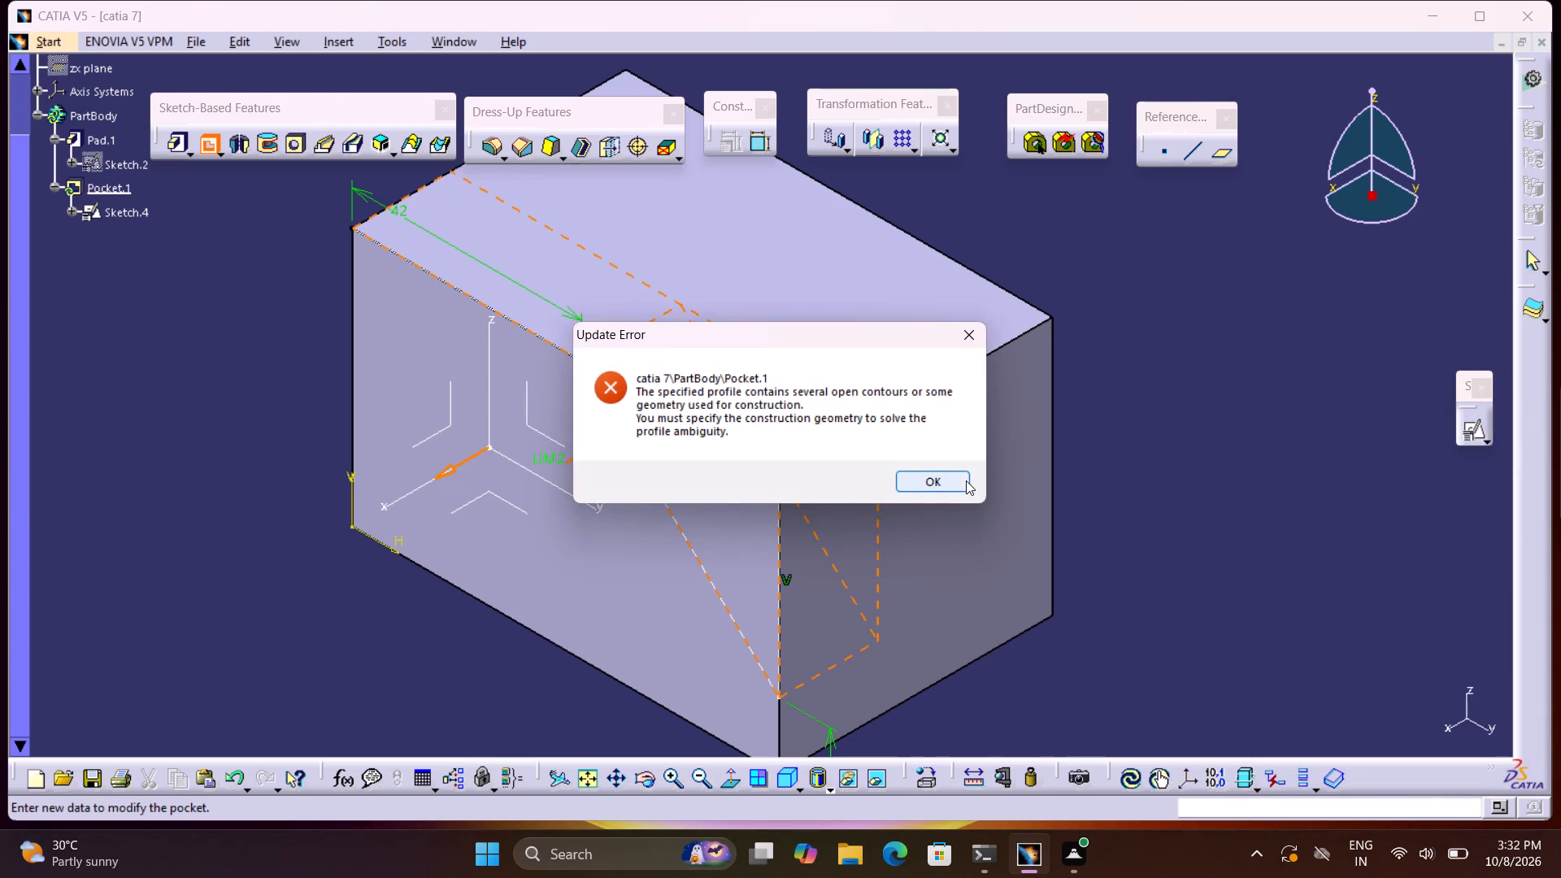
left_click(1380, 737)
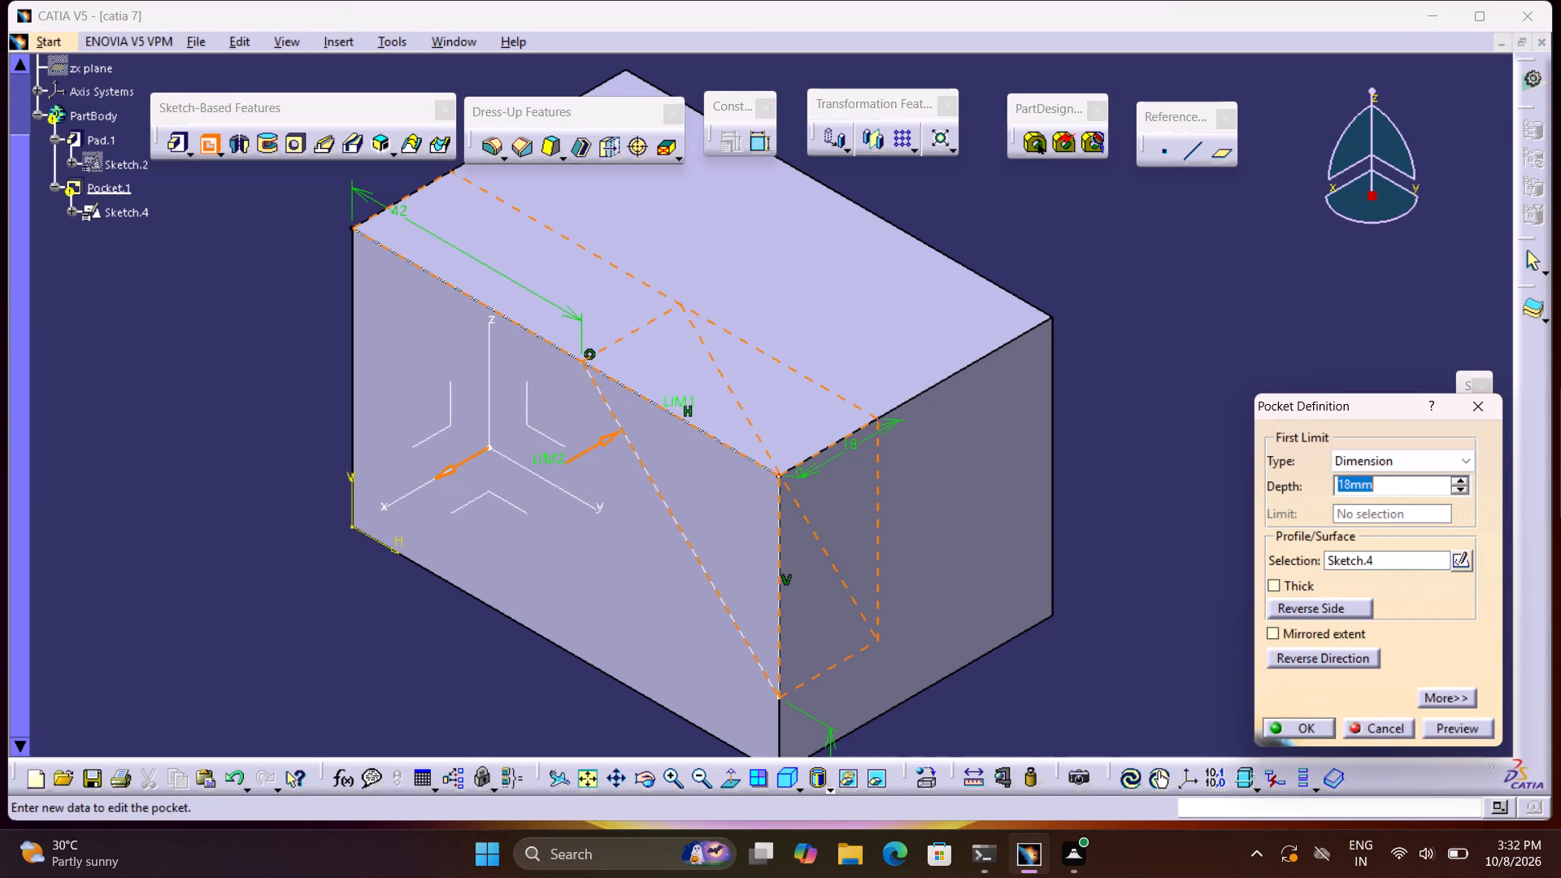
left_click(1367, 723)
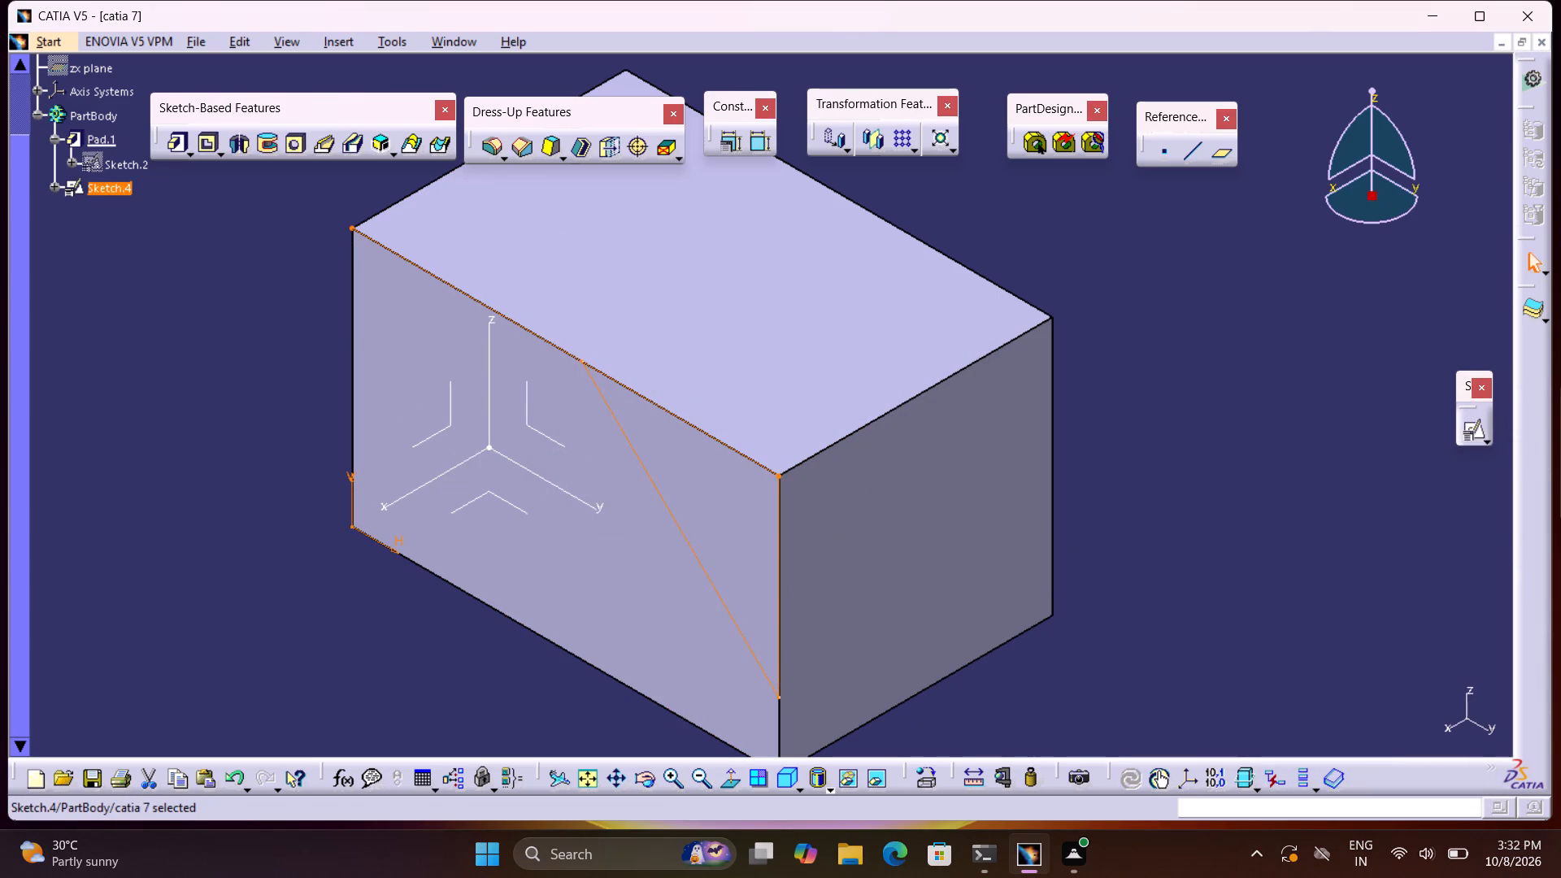
Reopen the triangle sketch, examine its solving status and geometry with Sketch Analysis, and exit the sketch.
double_click(126, 189)
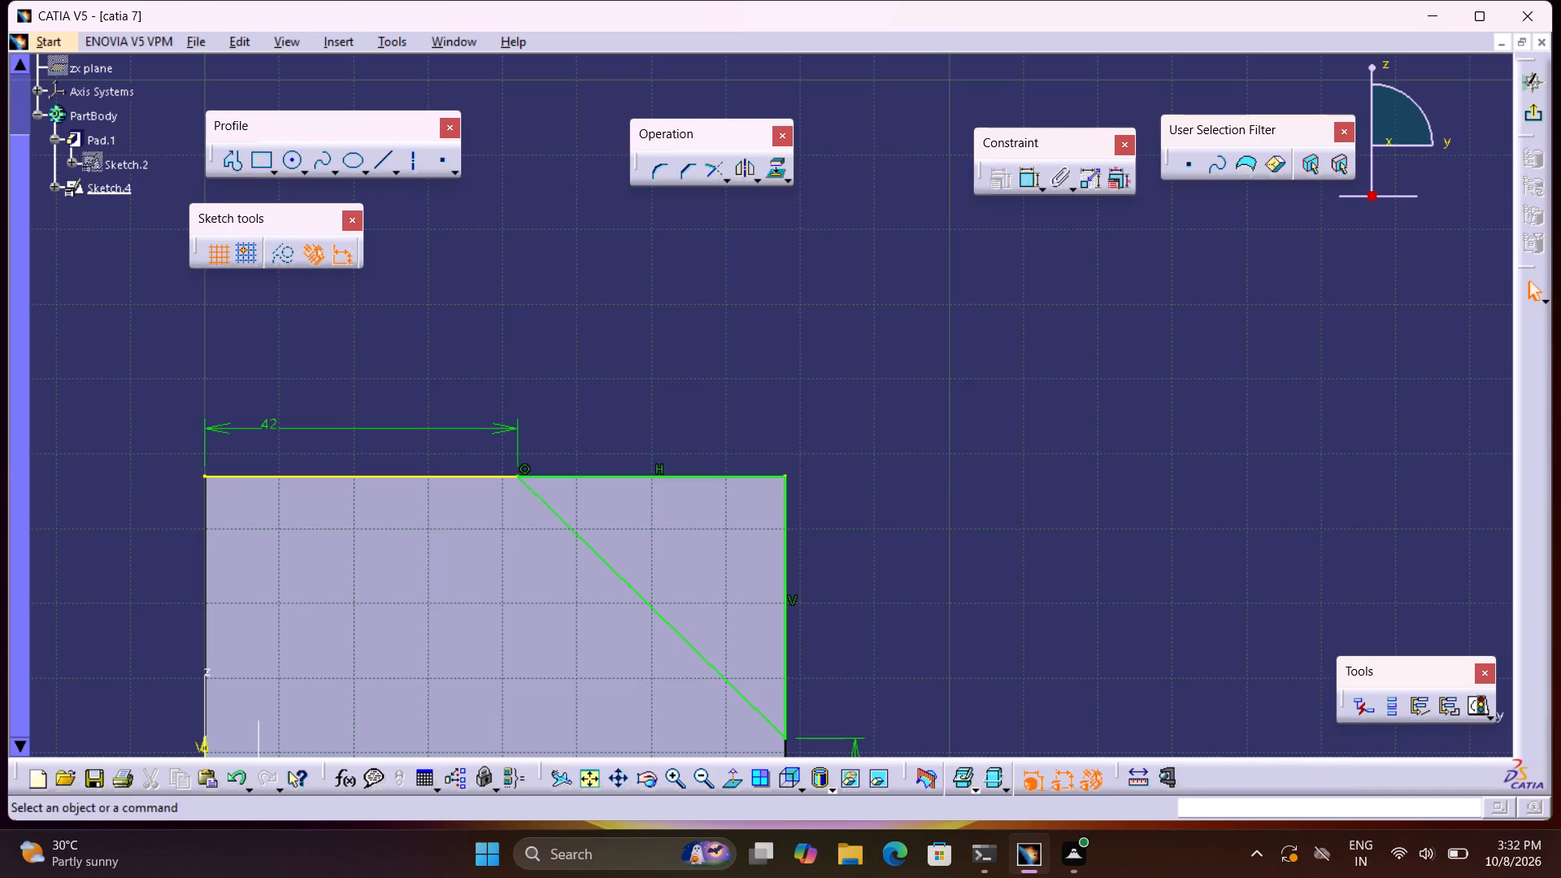
left_click(1481, 702)
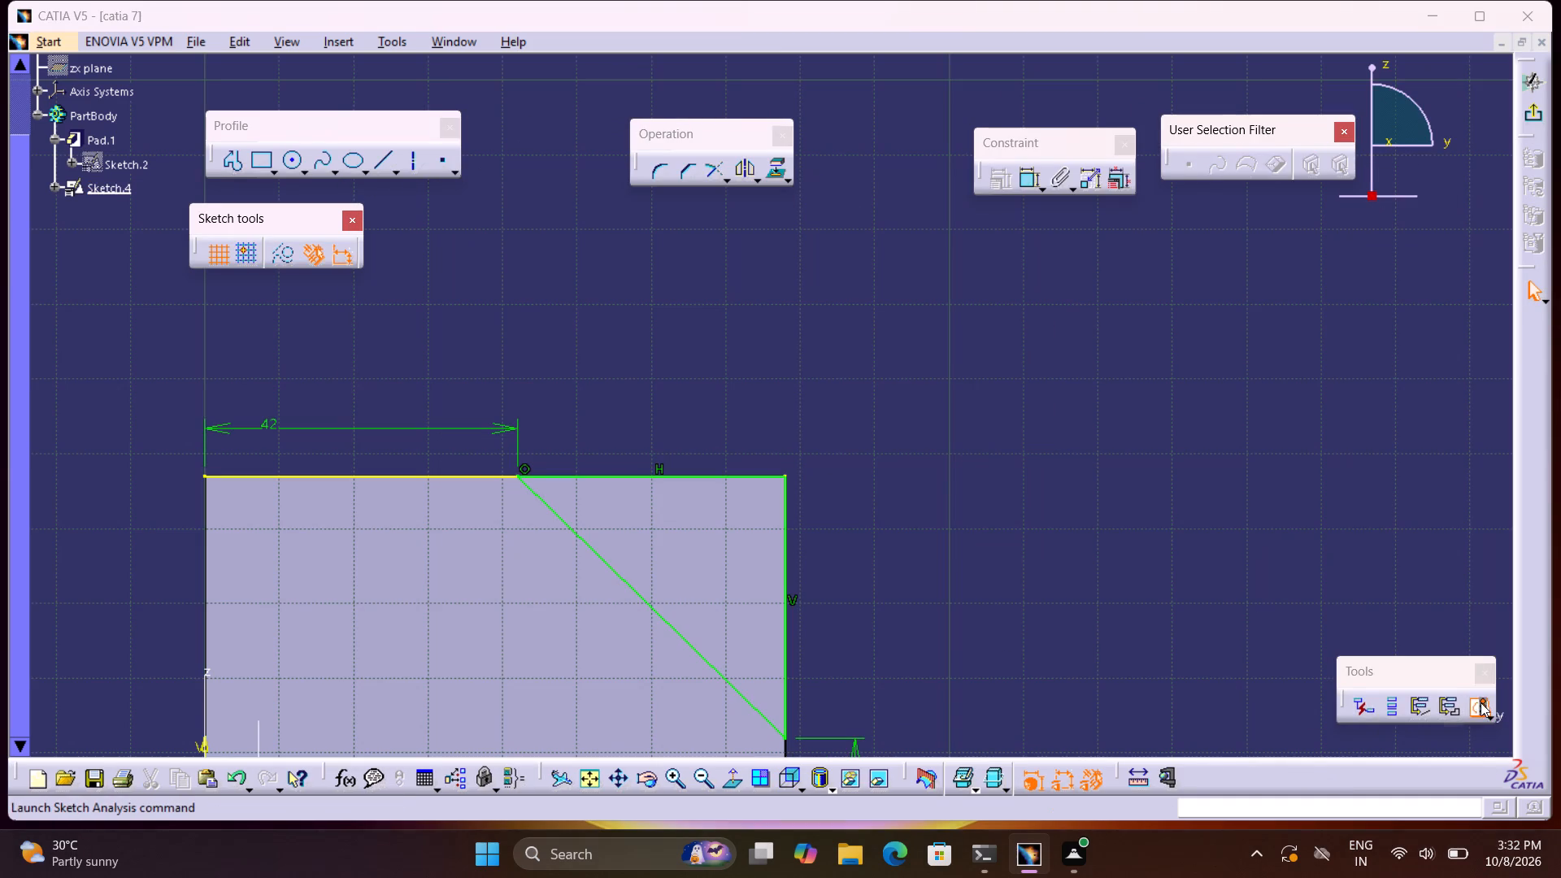
left_click(1472, 687)
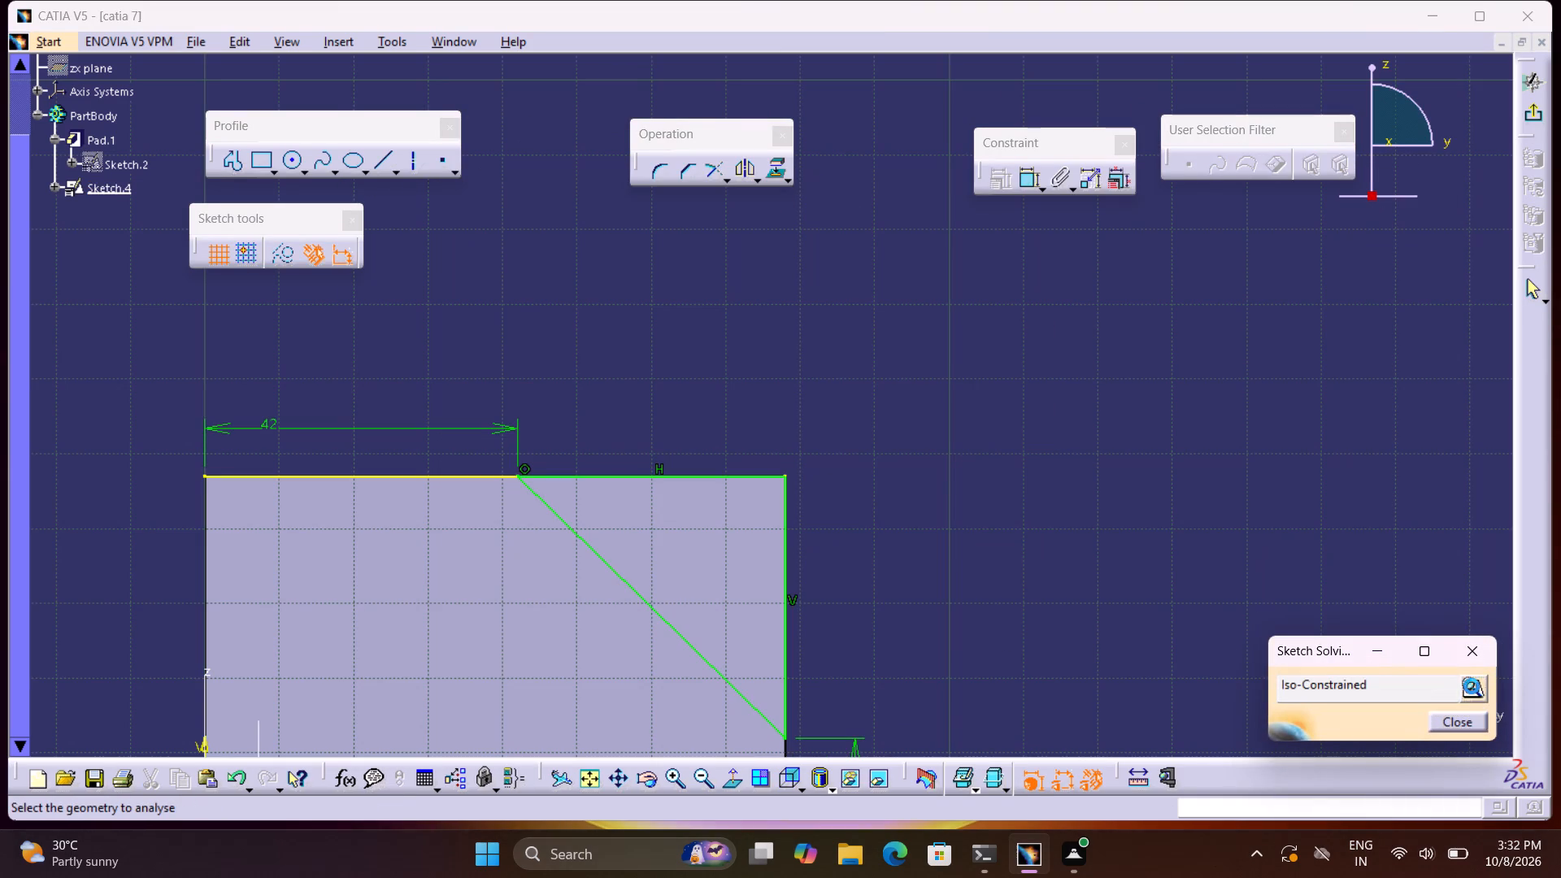
left_click(1022, 150)
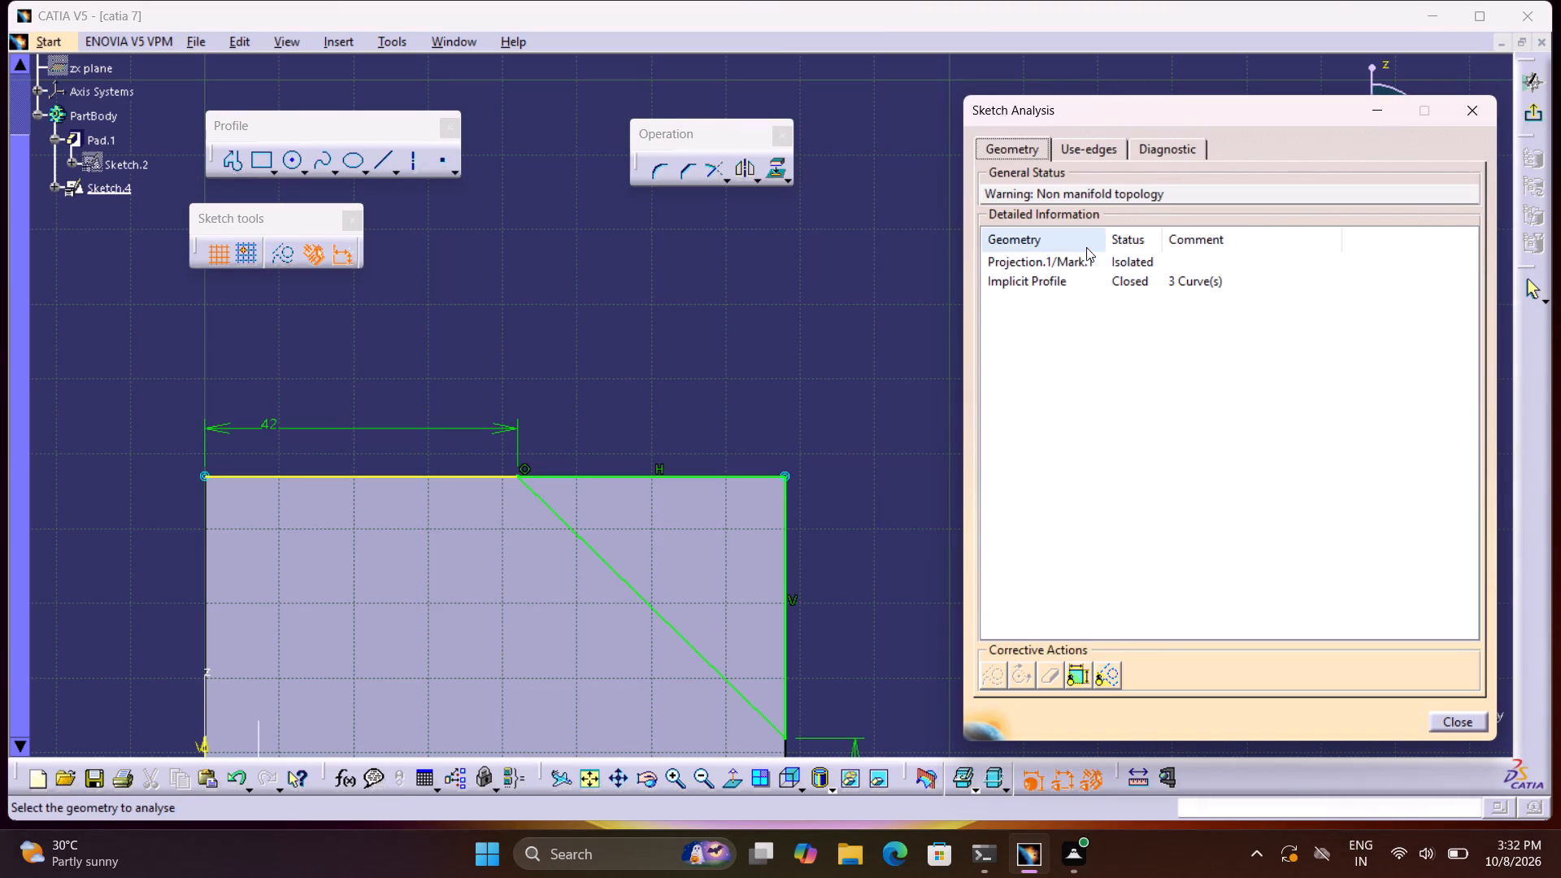
left_click(1466, 720)
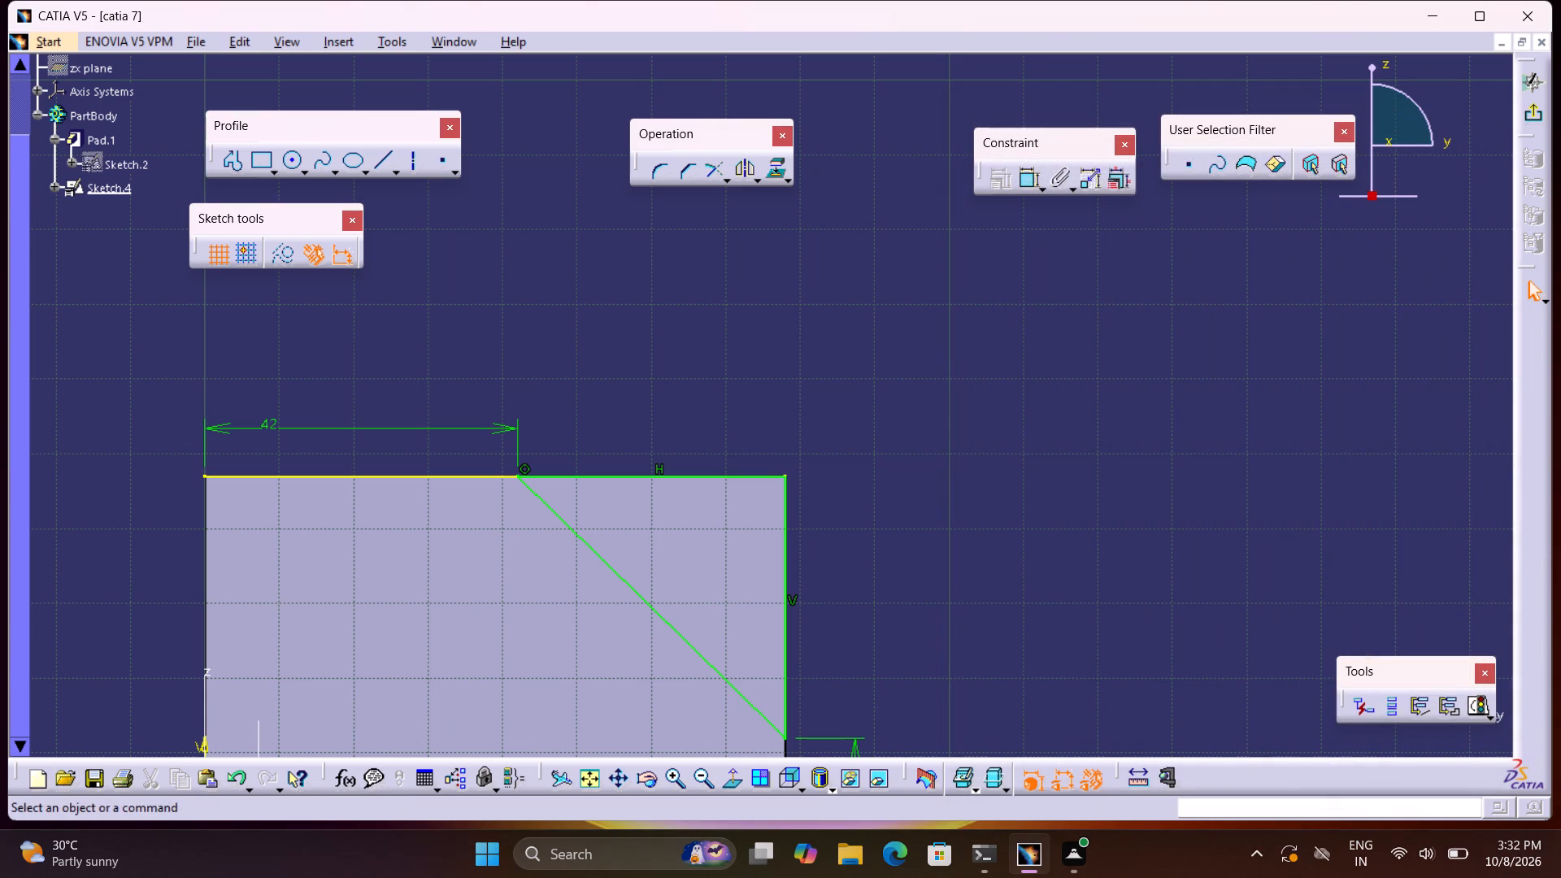
left_click(1528, 113)
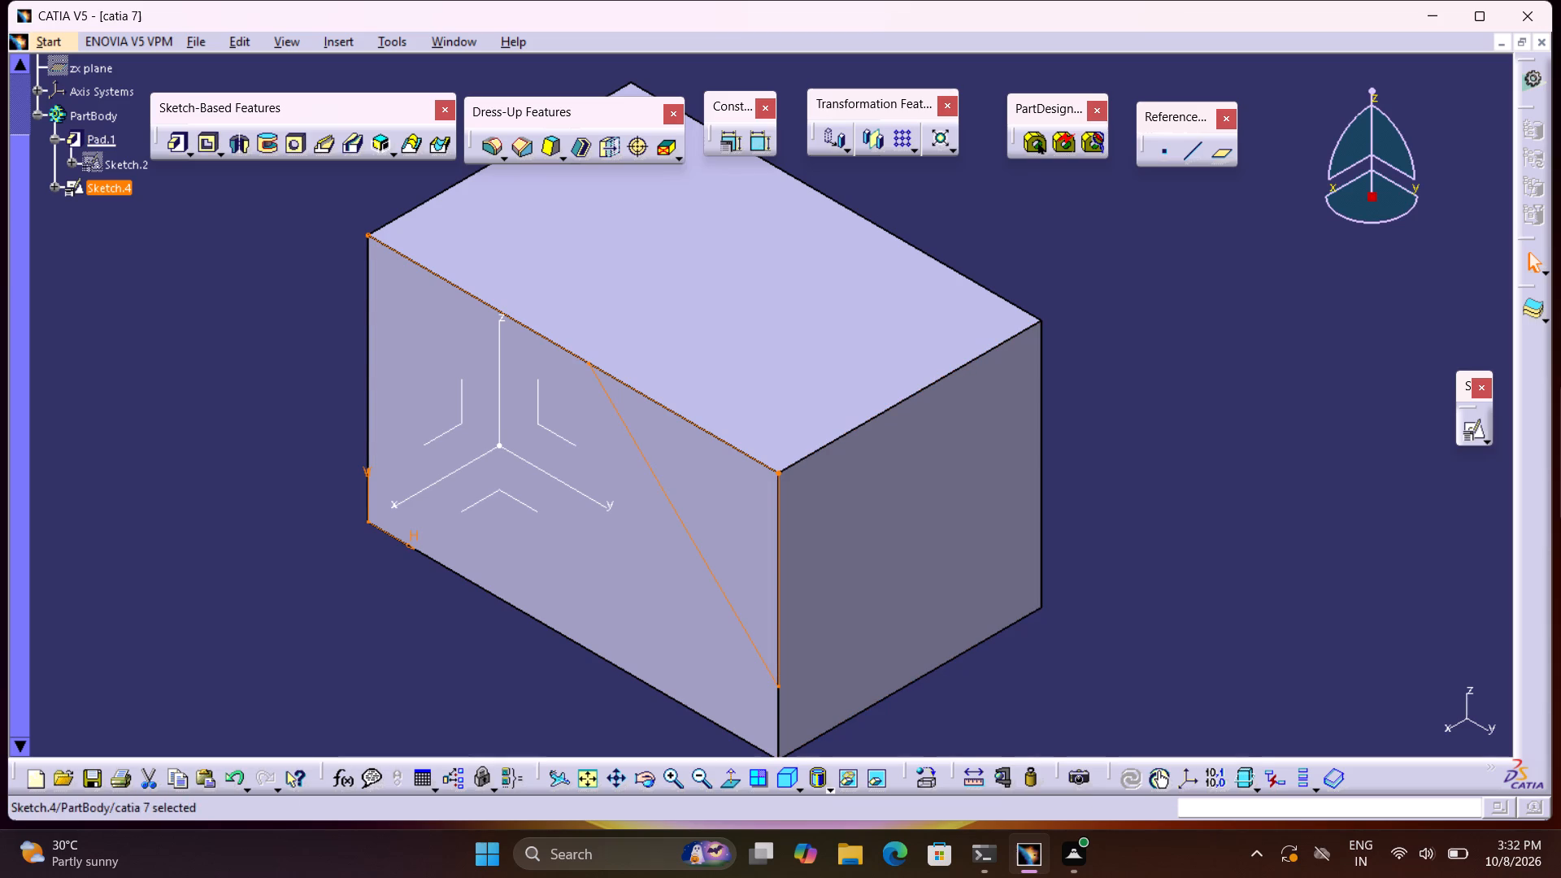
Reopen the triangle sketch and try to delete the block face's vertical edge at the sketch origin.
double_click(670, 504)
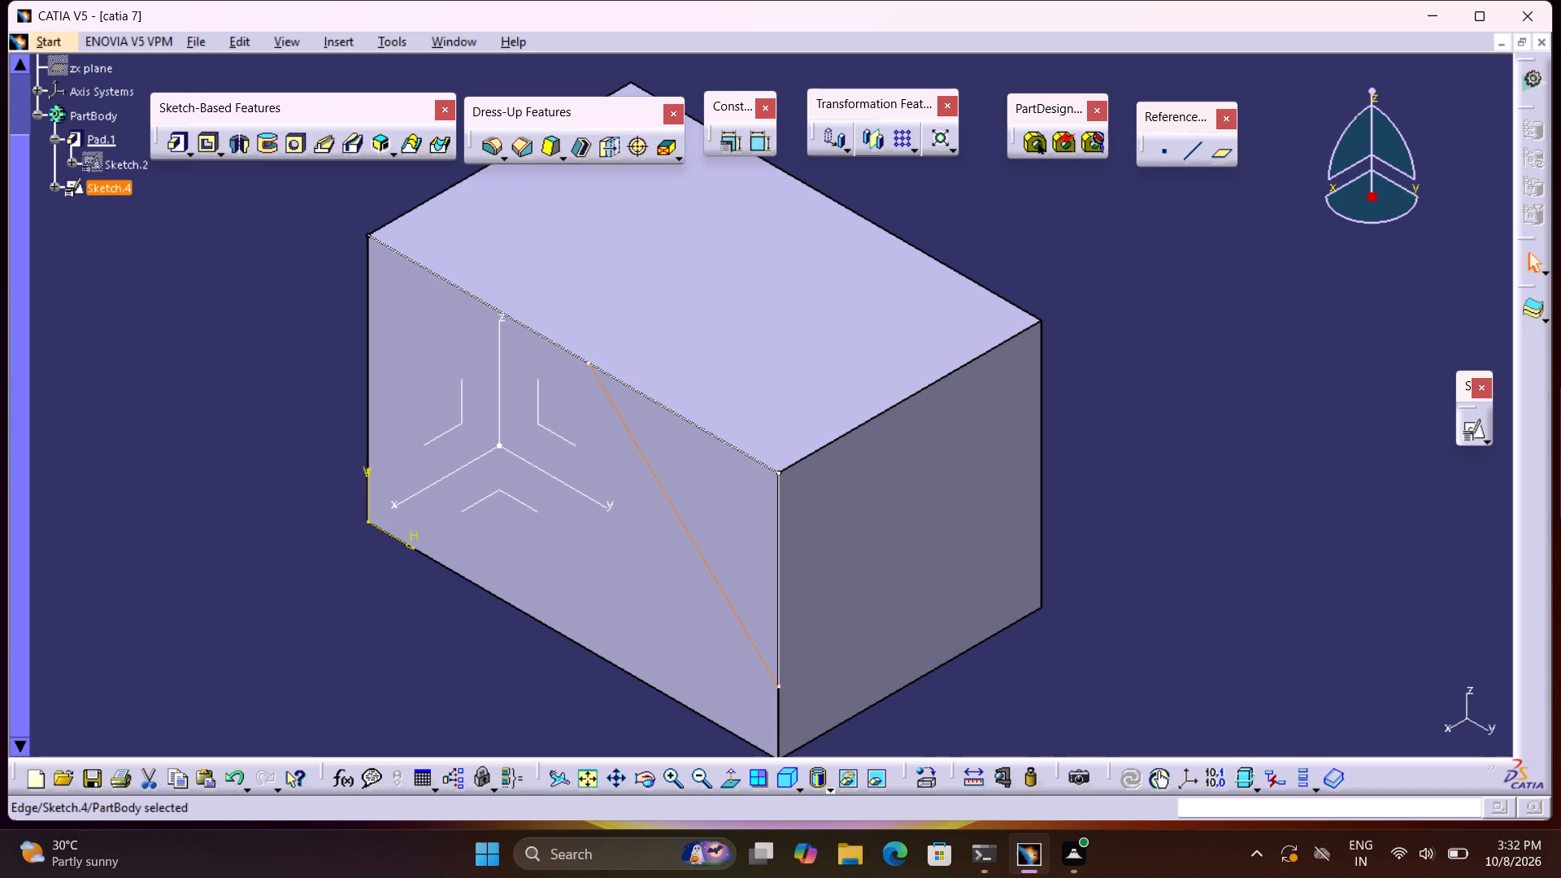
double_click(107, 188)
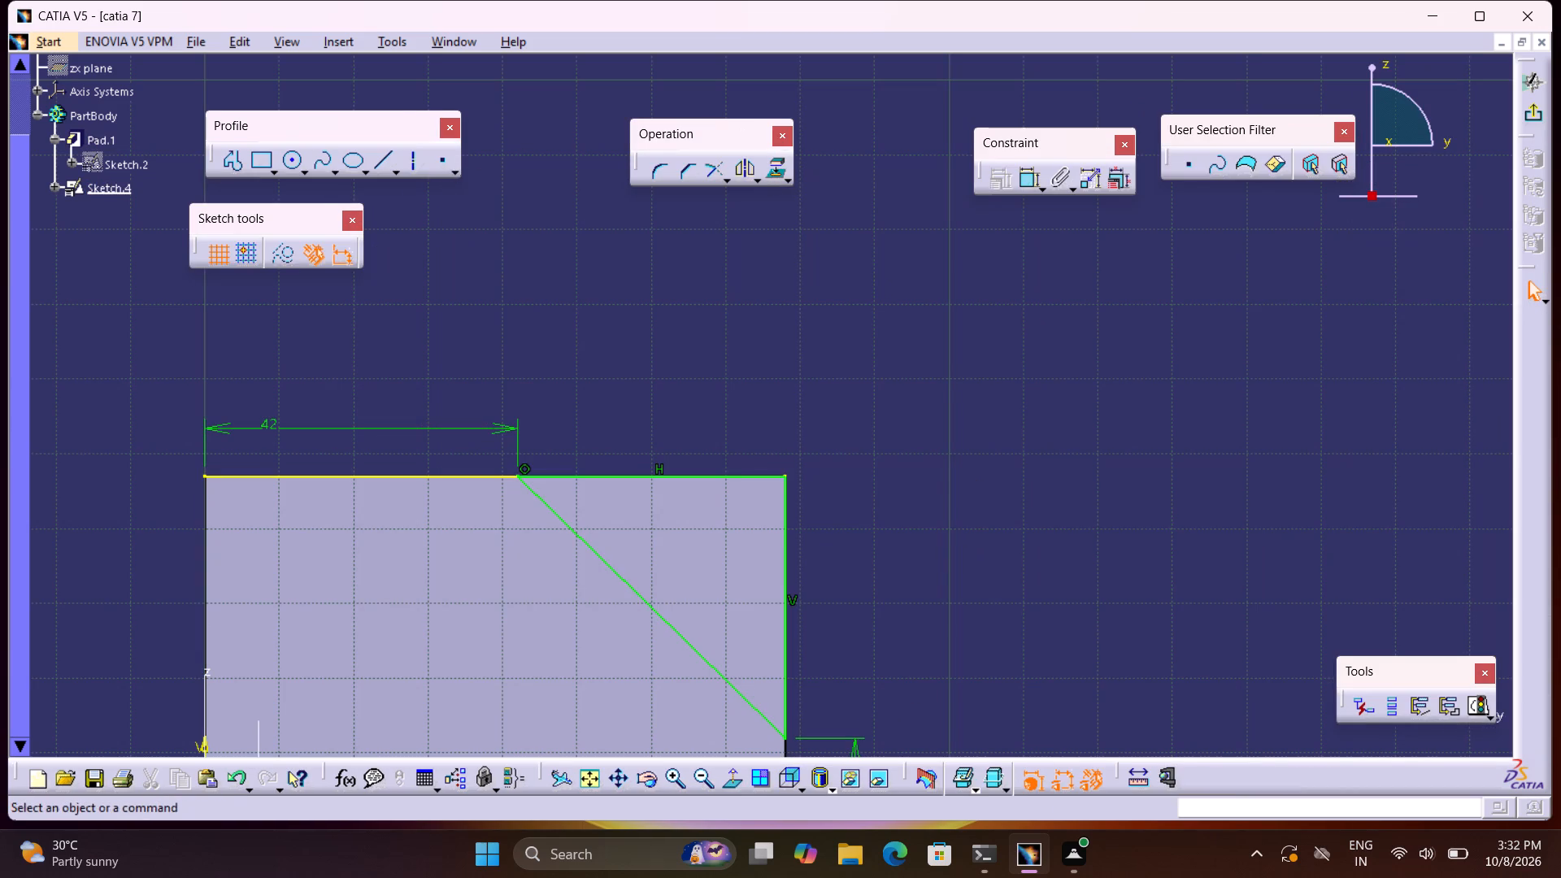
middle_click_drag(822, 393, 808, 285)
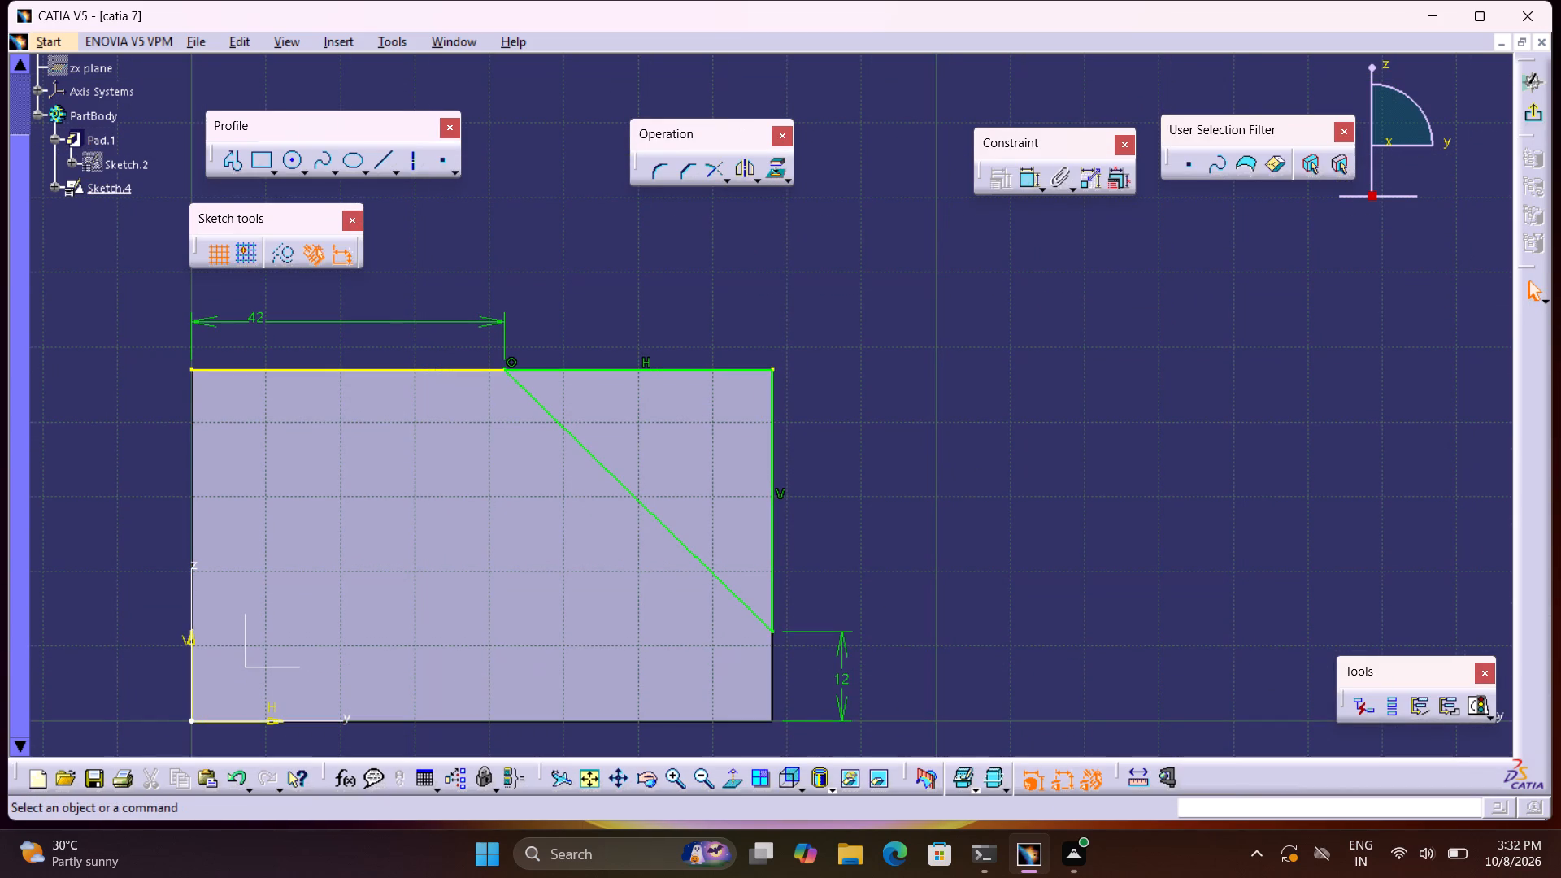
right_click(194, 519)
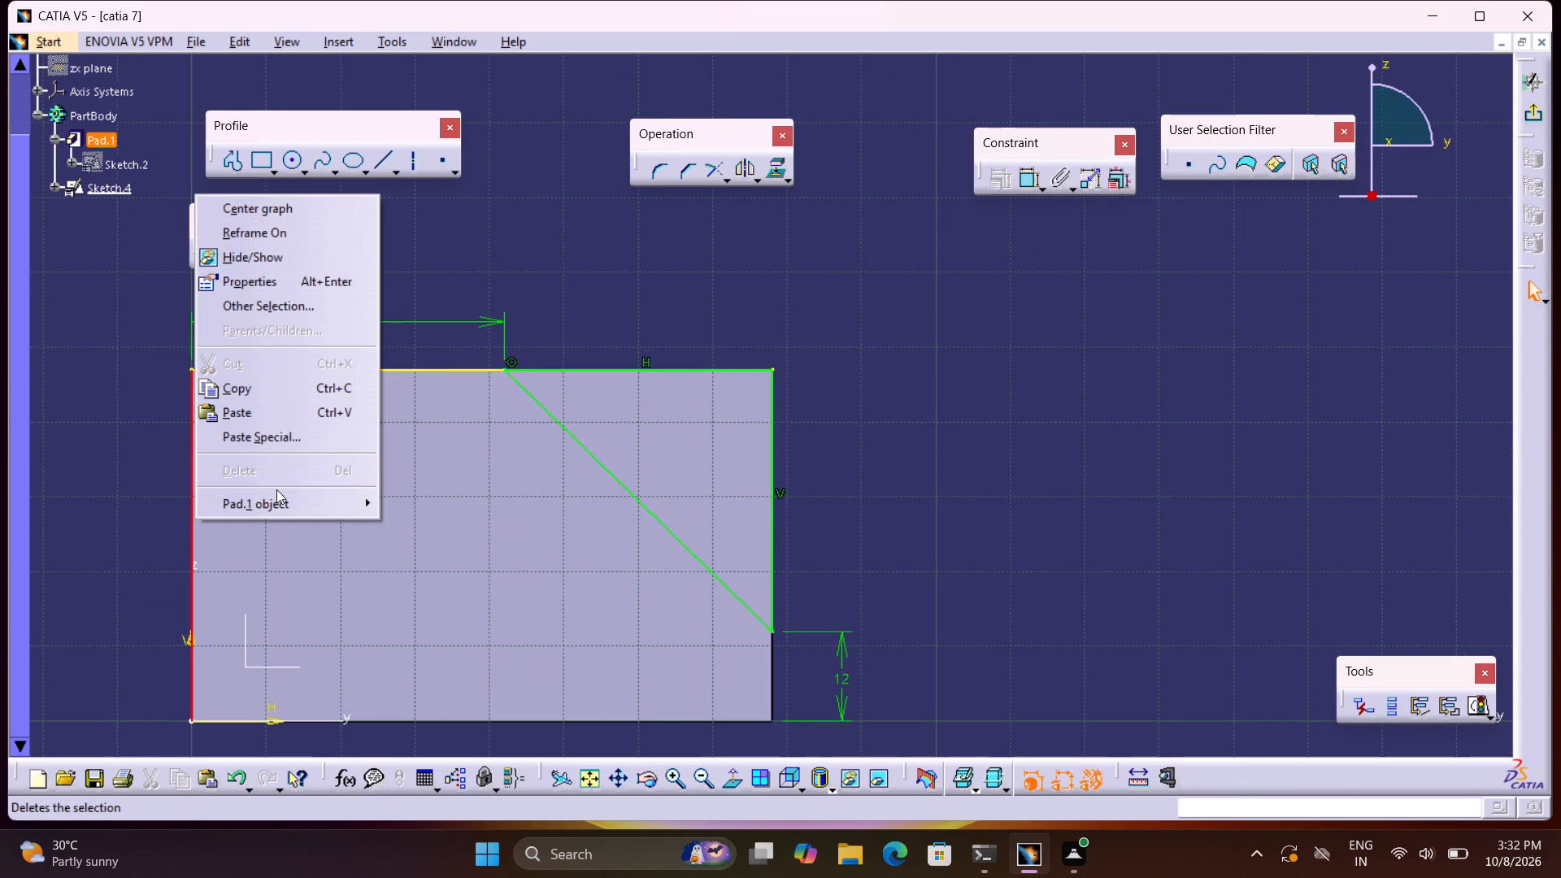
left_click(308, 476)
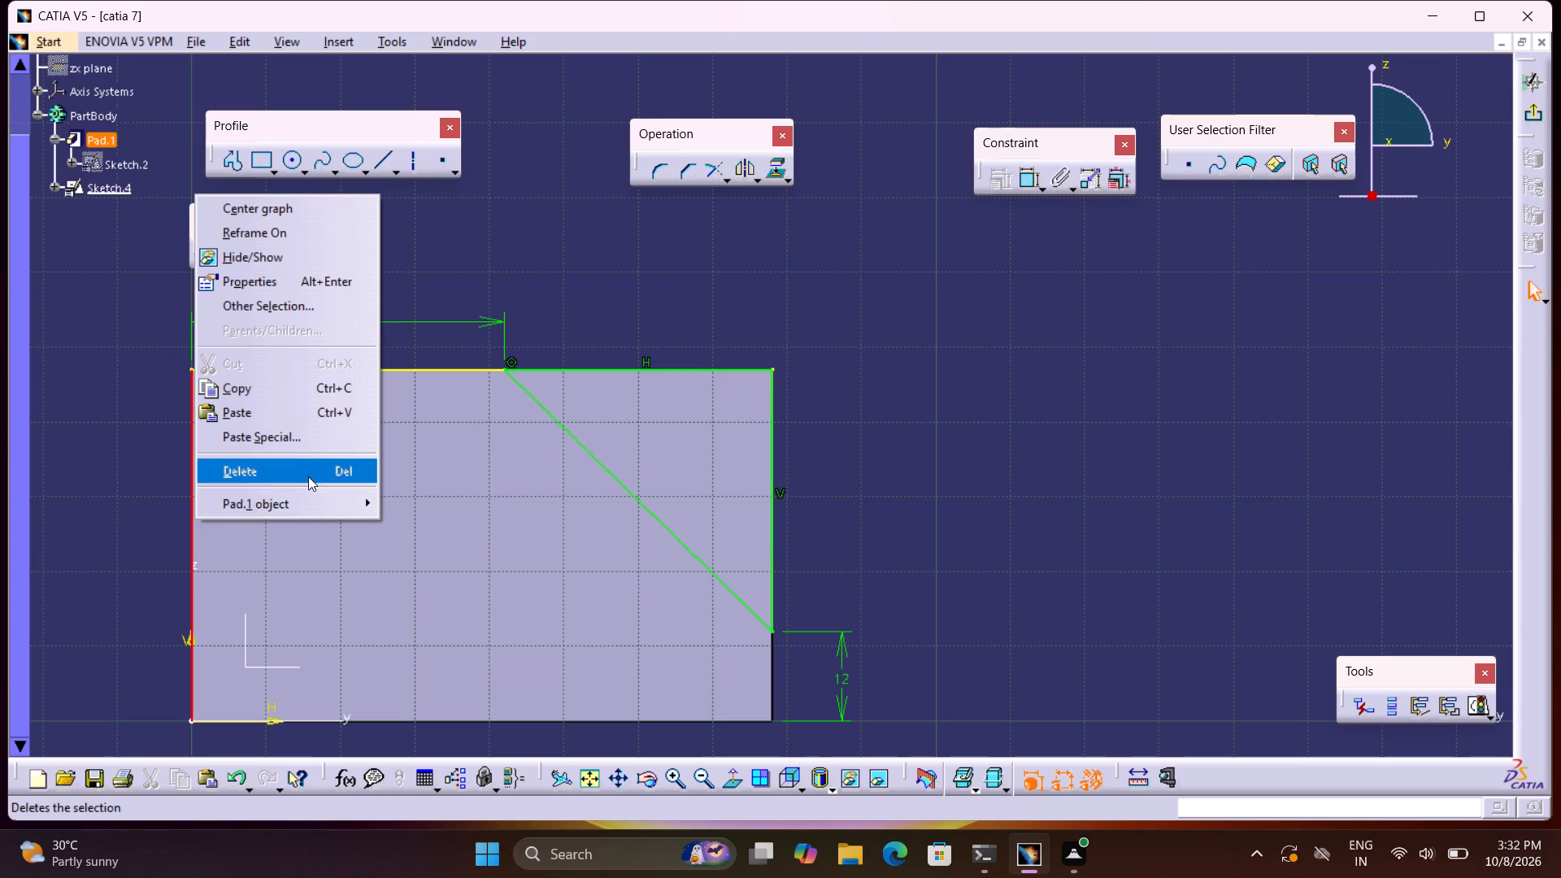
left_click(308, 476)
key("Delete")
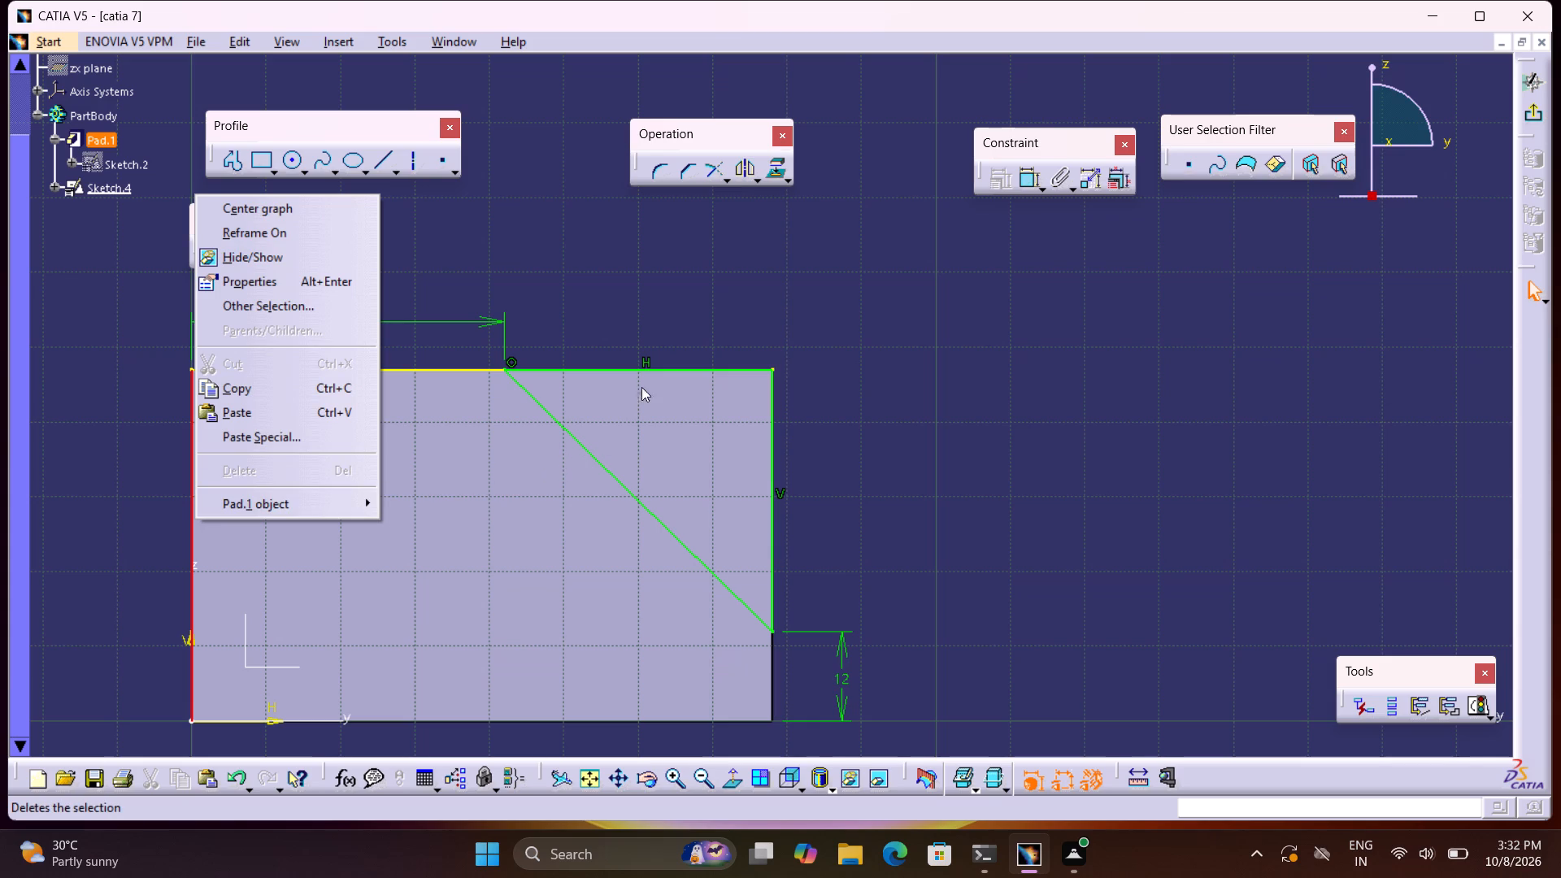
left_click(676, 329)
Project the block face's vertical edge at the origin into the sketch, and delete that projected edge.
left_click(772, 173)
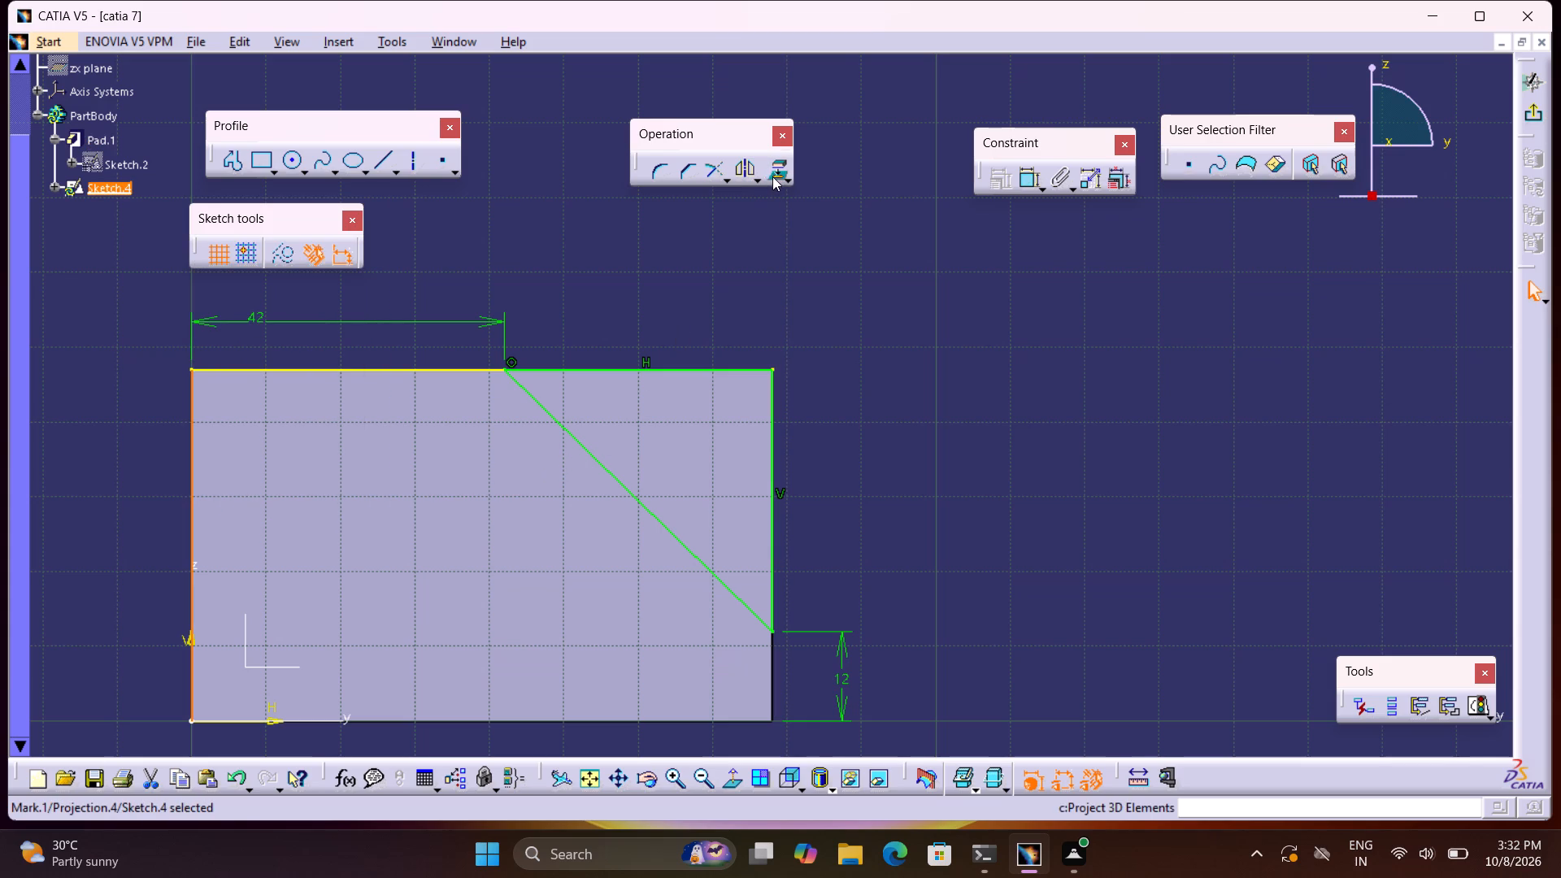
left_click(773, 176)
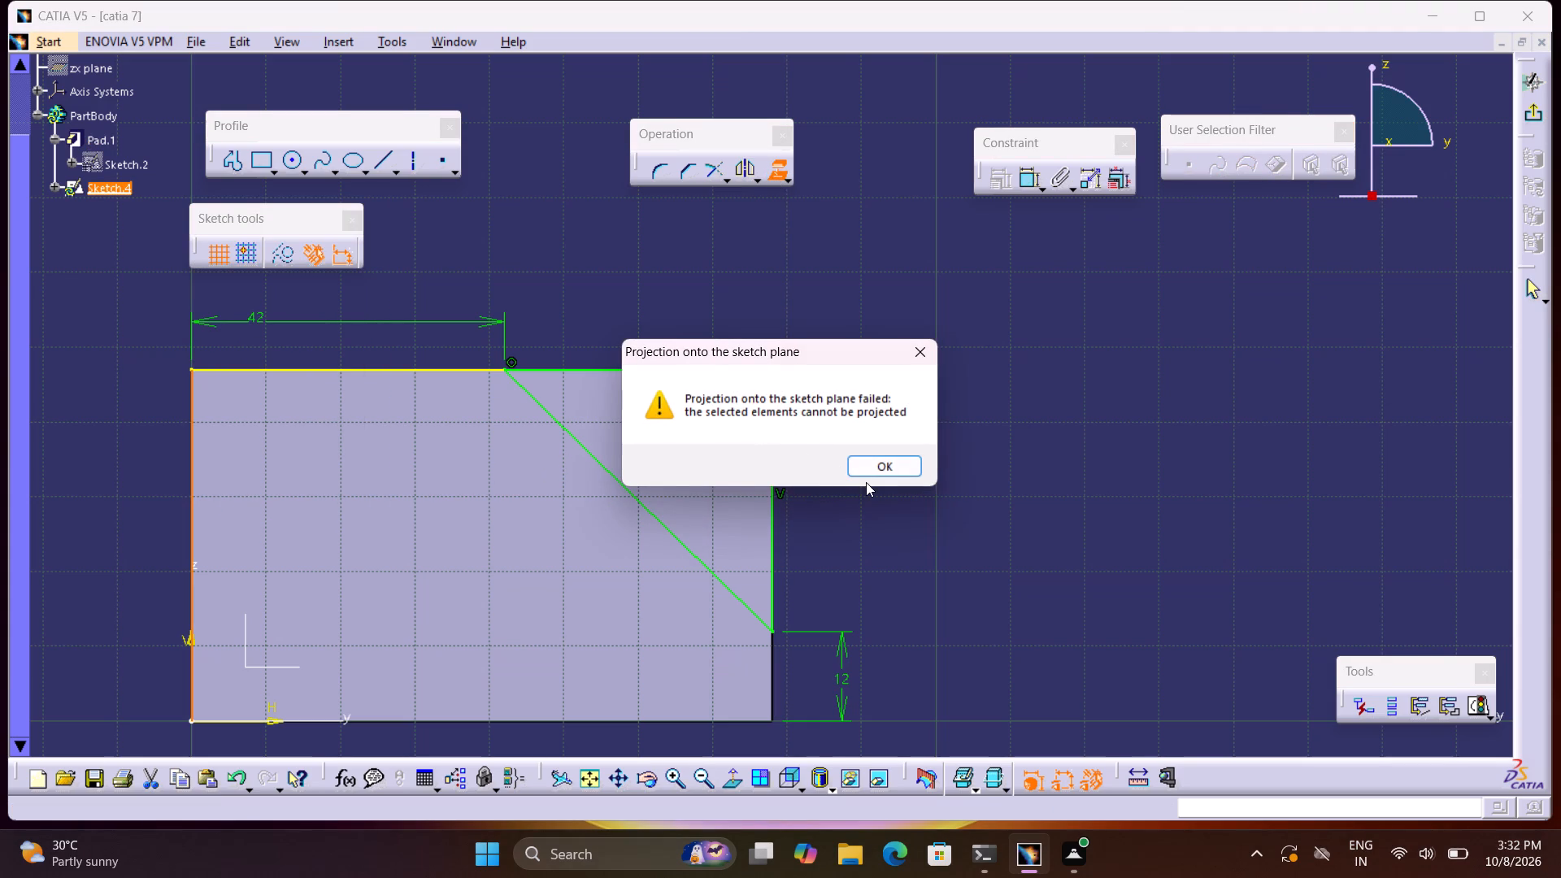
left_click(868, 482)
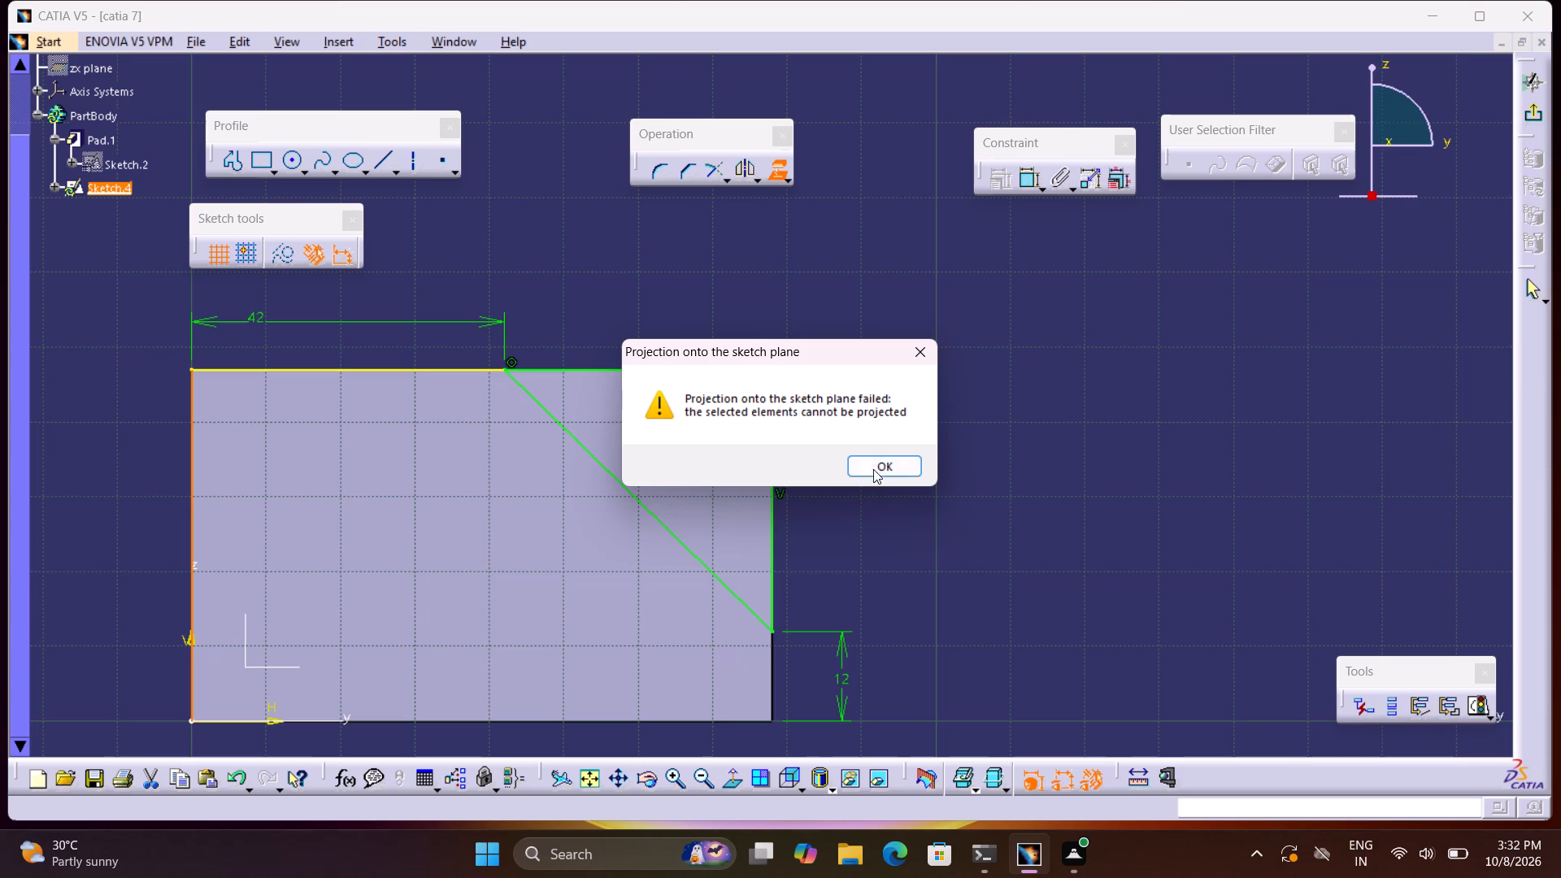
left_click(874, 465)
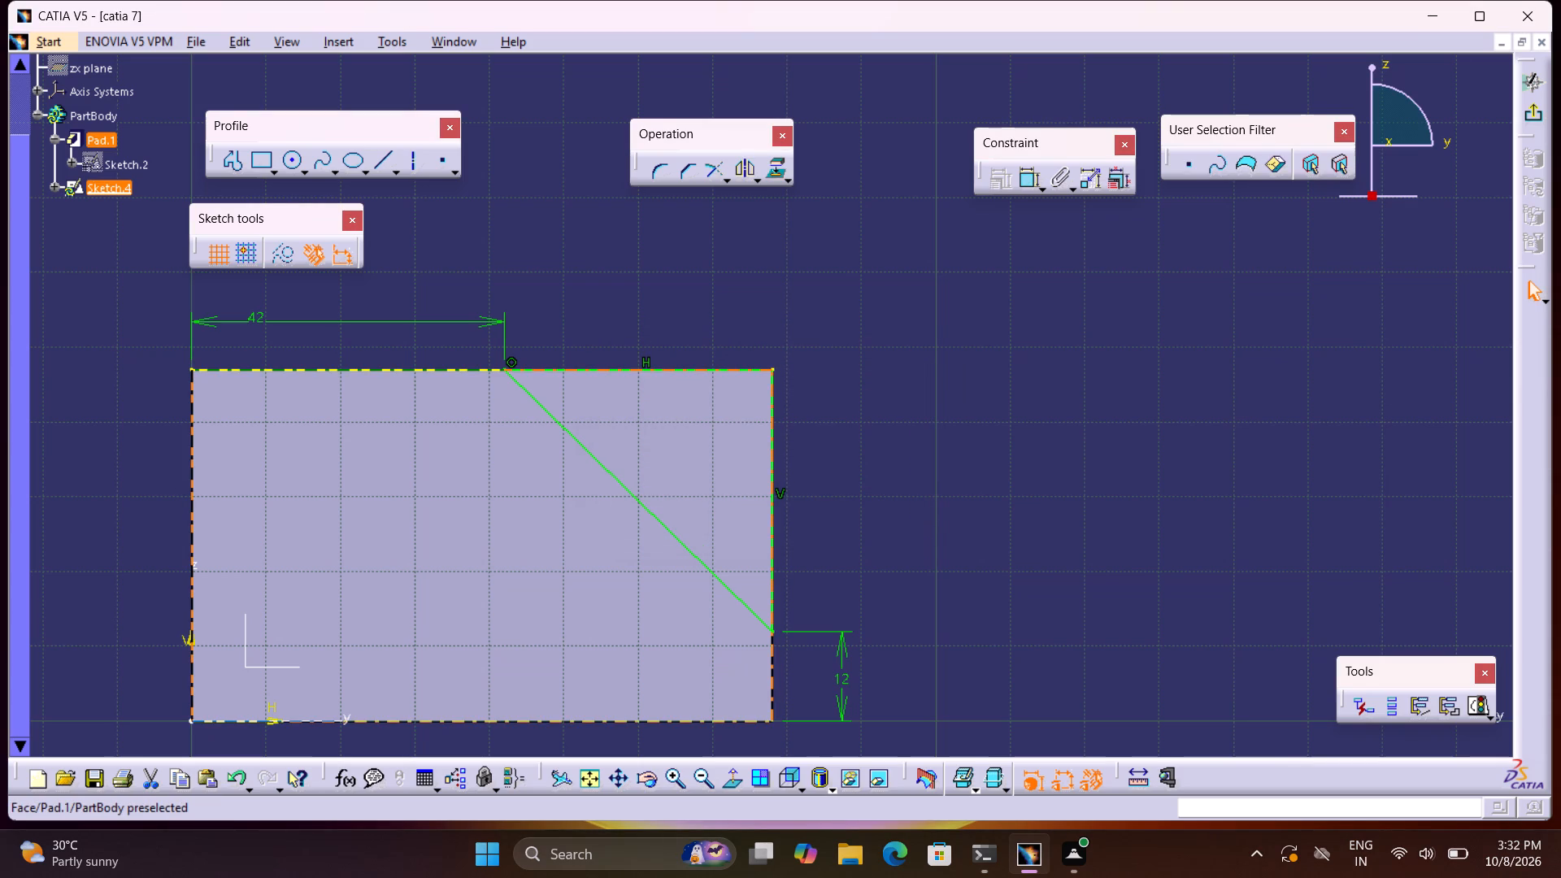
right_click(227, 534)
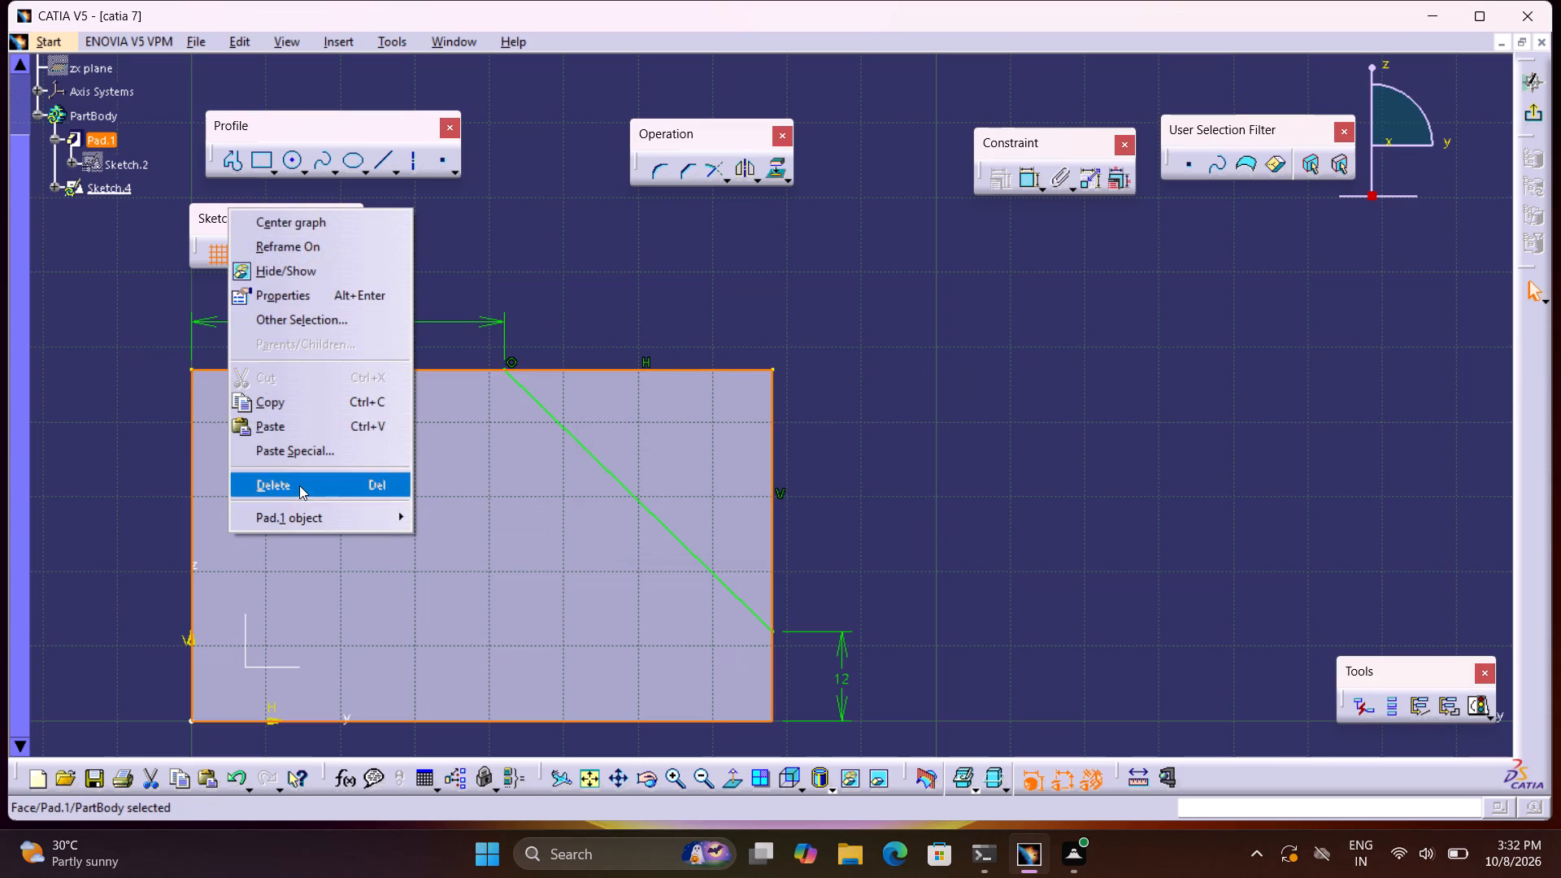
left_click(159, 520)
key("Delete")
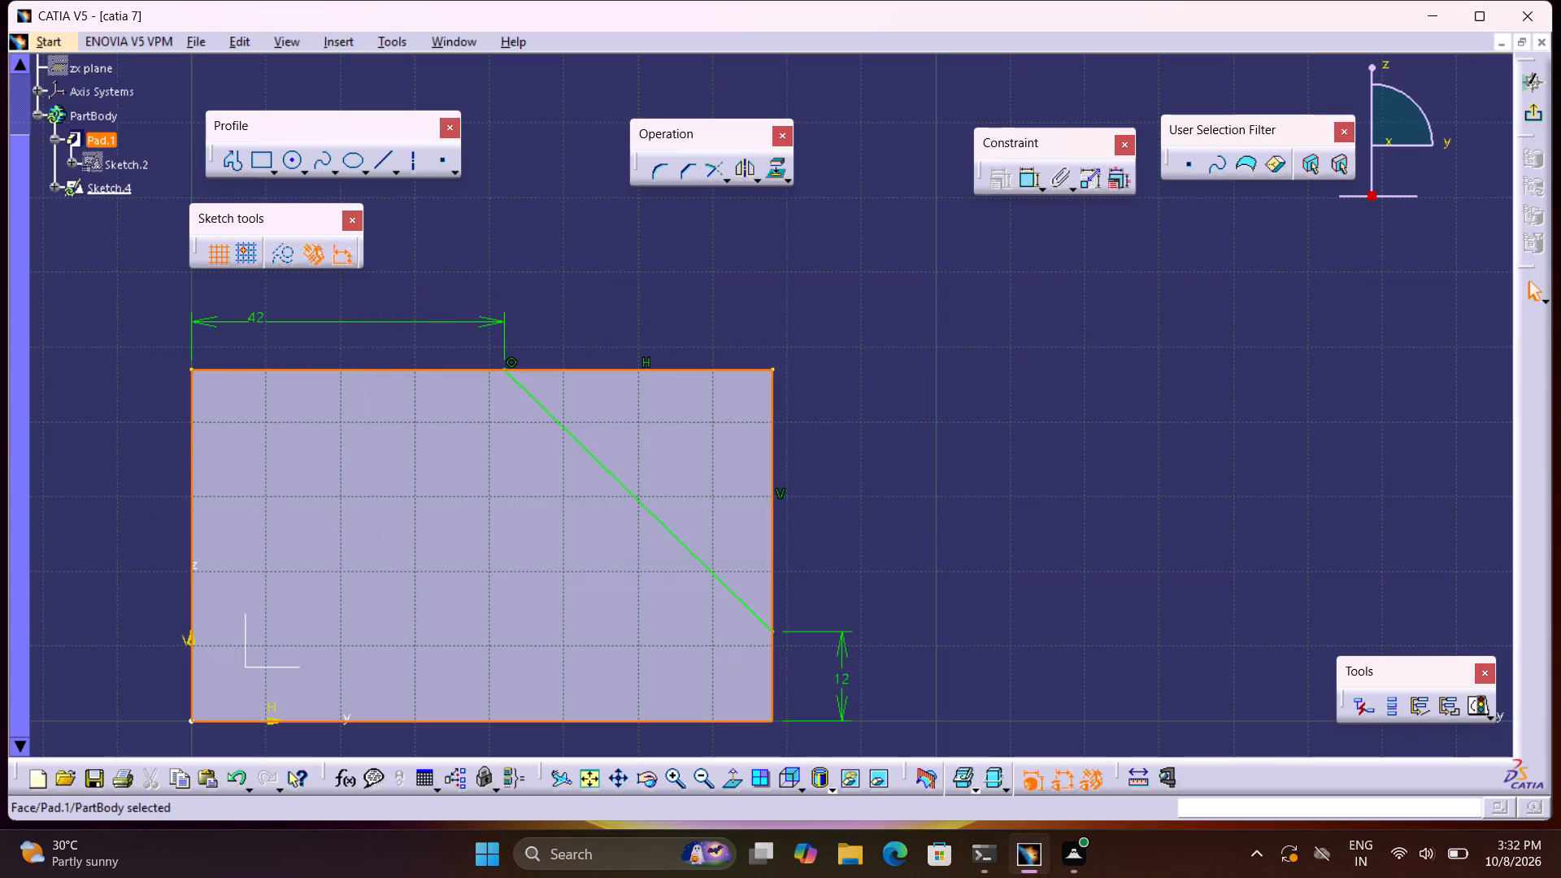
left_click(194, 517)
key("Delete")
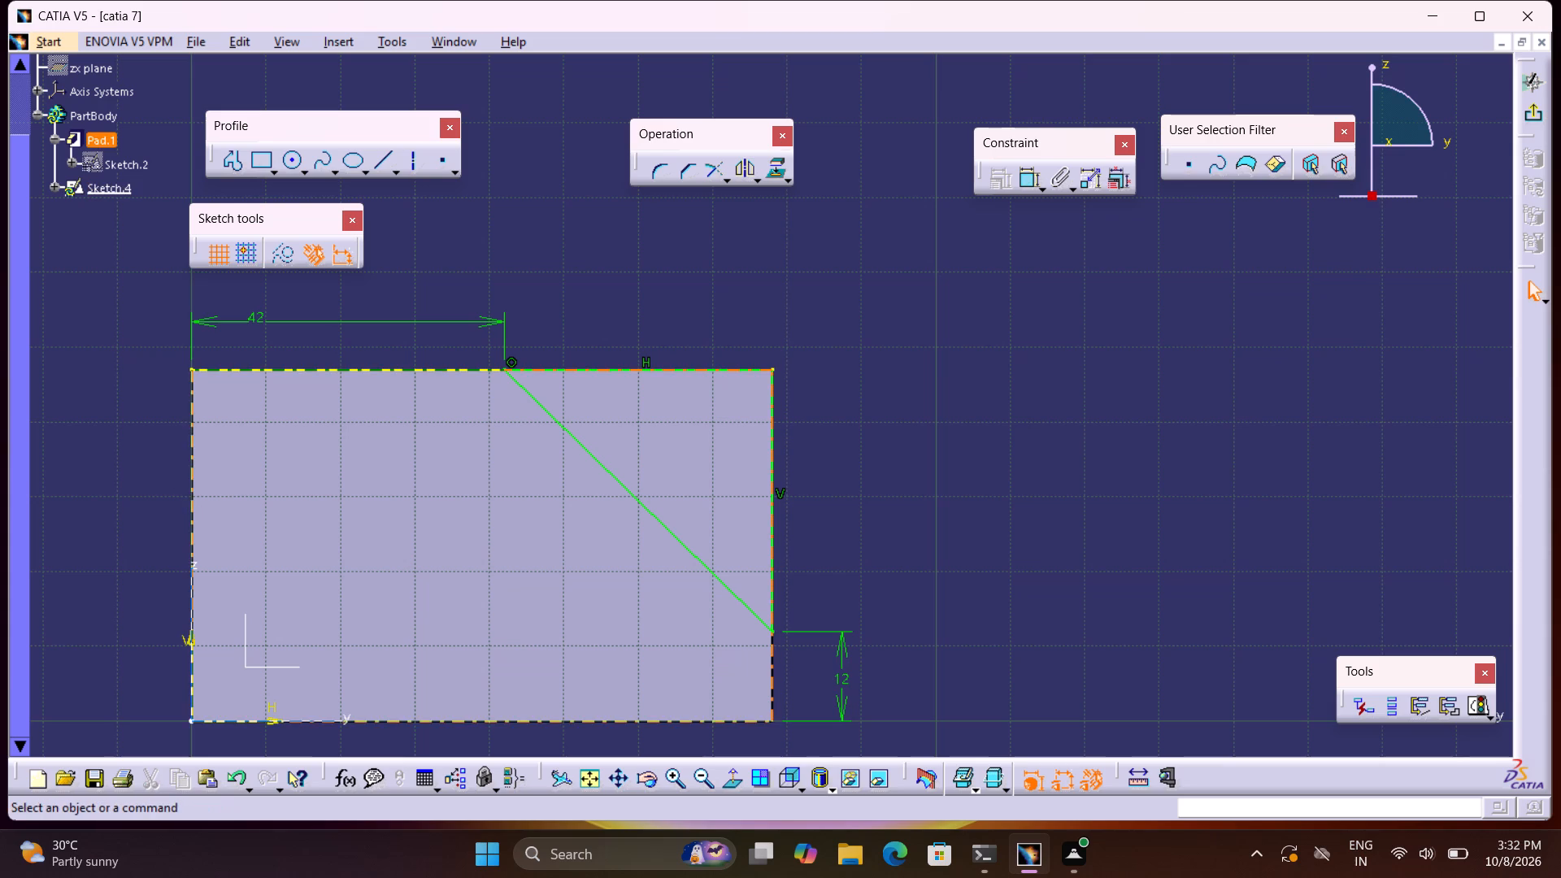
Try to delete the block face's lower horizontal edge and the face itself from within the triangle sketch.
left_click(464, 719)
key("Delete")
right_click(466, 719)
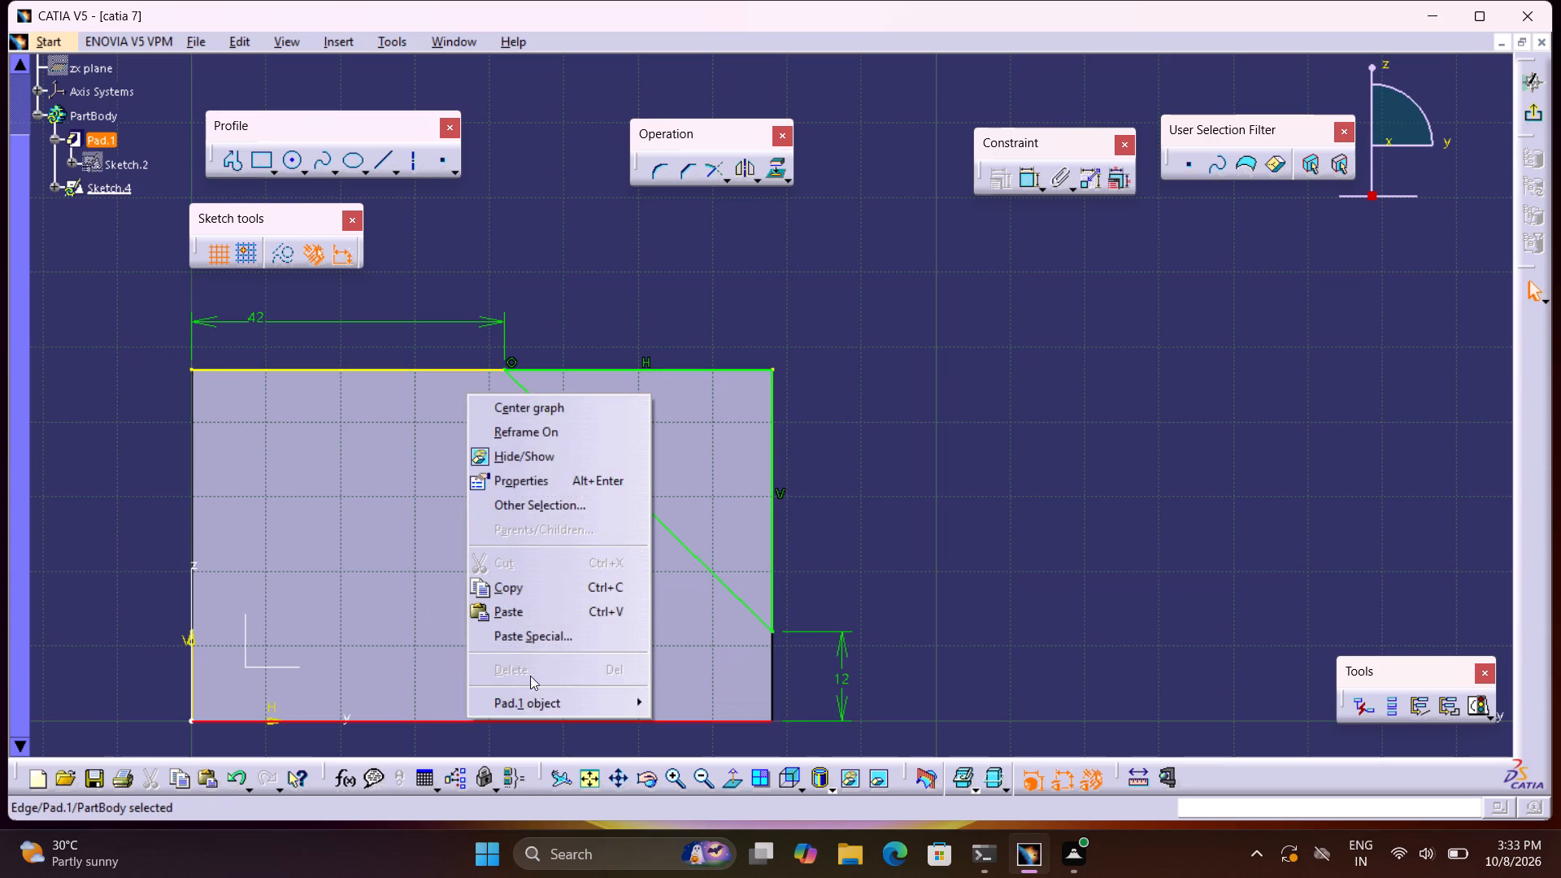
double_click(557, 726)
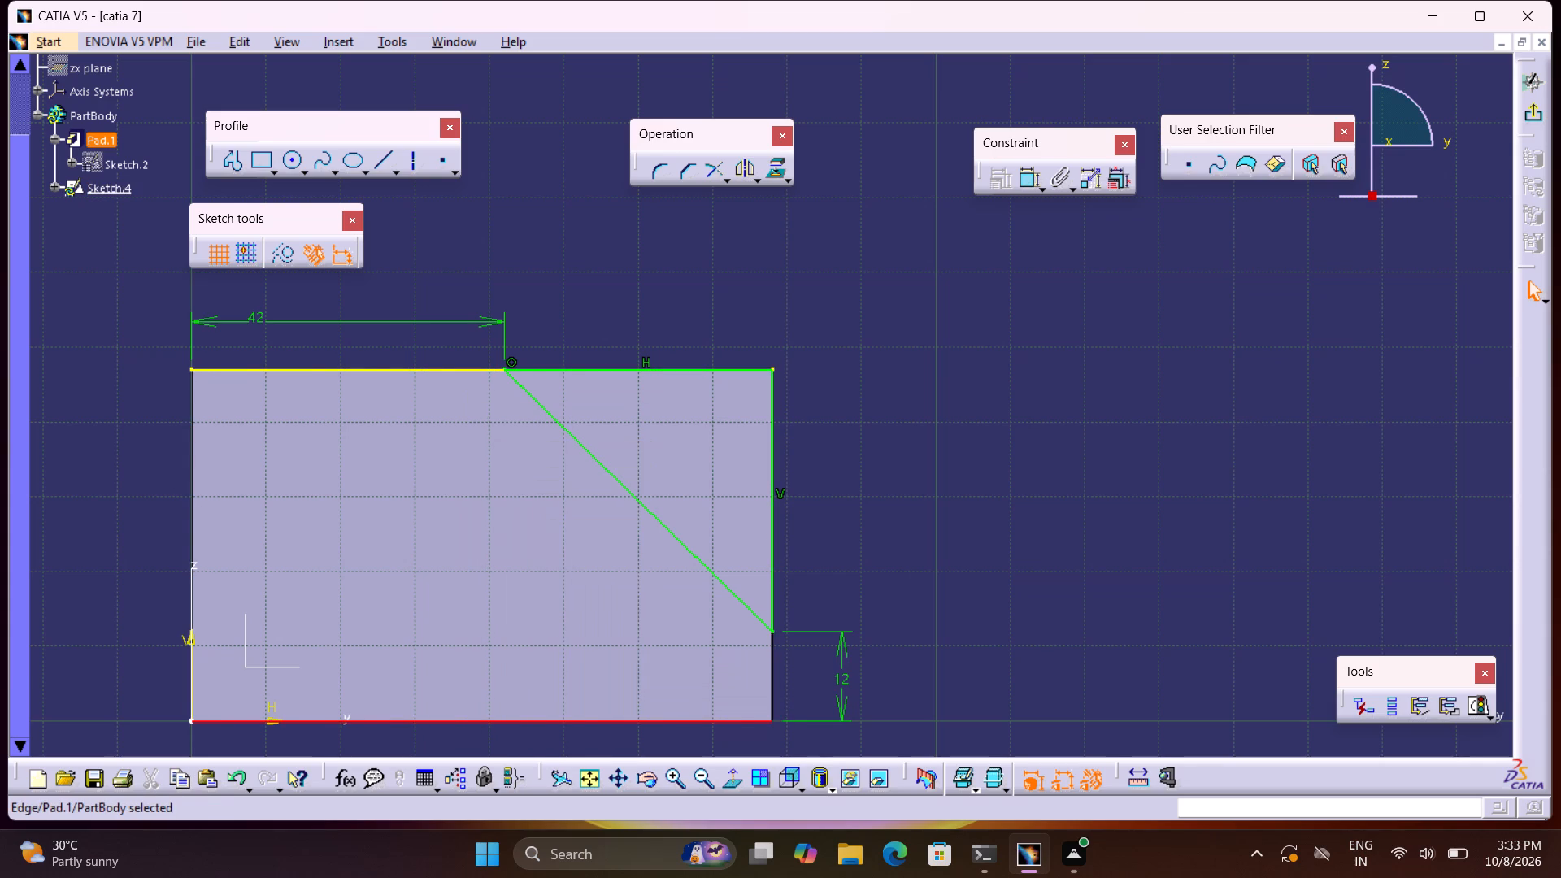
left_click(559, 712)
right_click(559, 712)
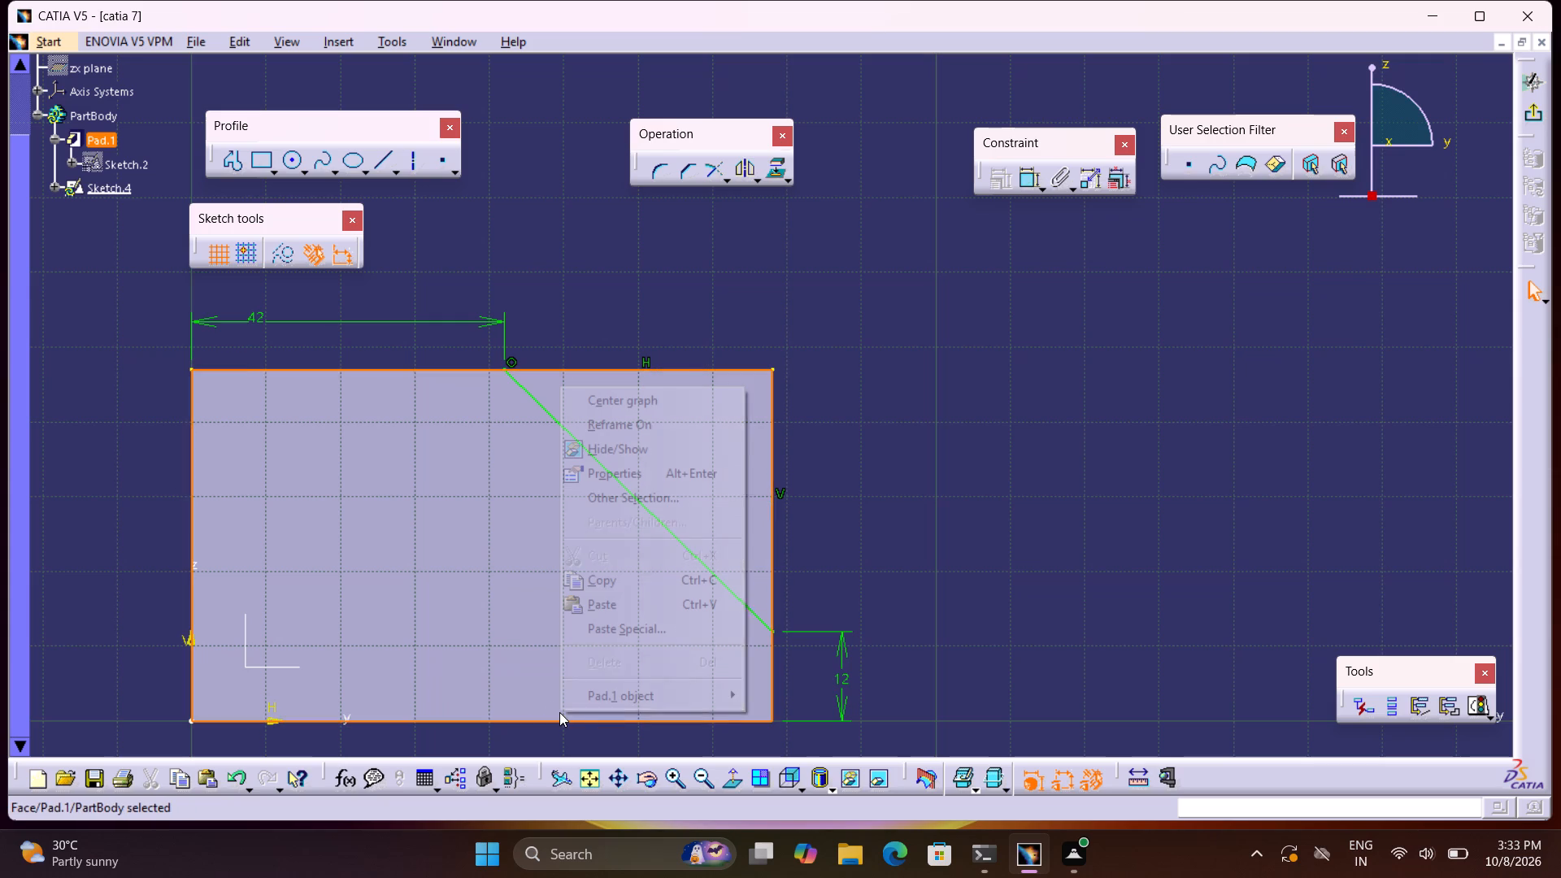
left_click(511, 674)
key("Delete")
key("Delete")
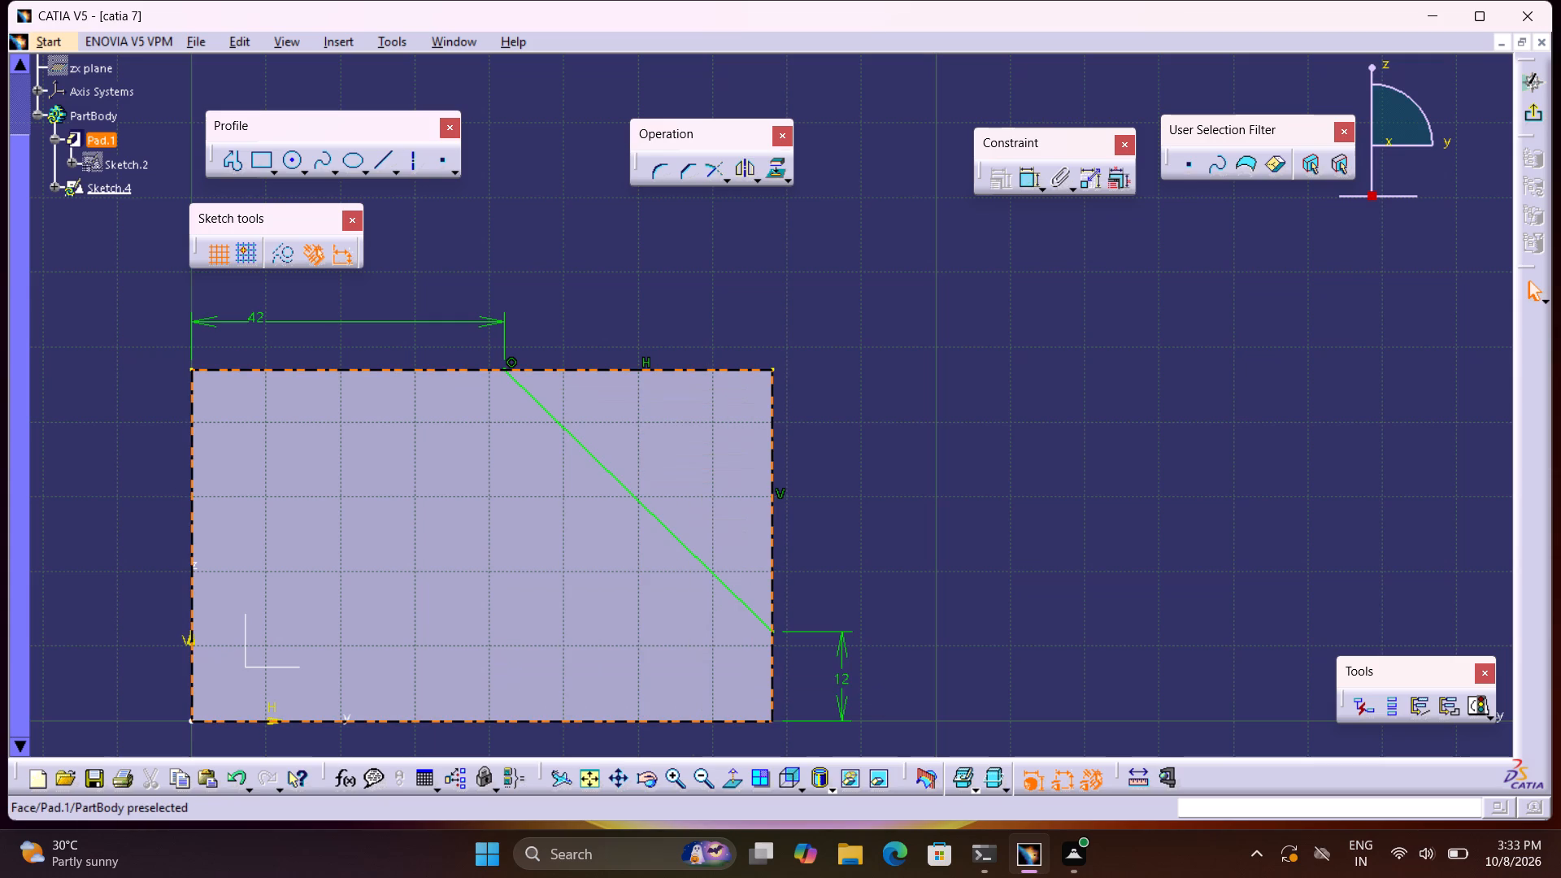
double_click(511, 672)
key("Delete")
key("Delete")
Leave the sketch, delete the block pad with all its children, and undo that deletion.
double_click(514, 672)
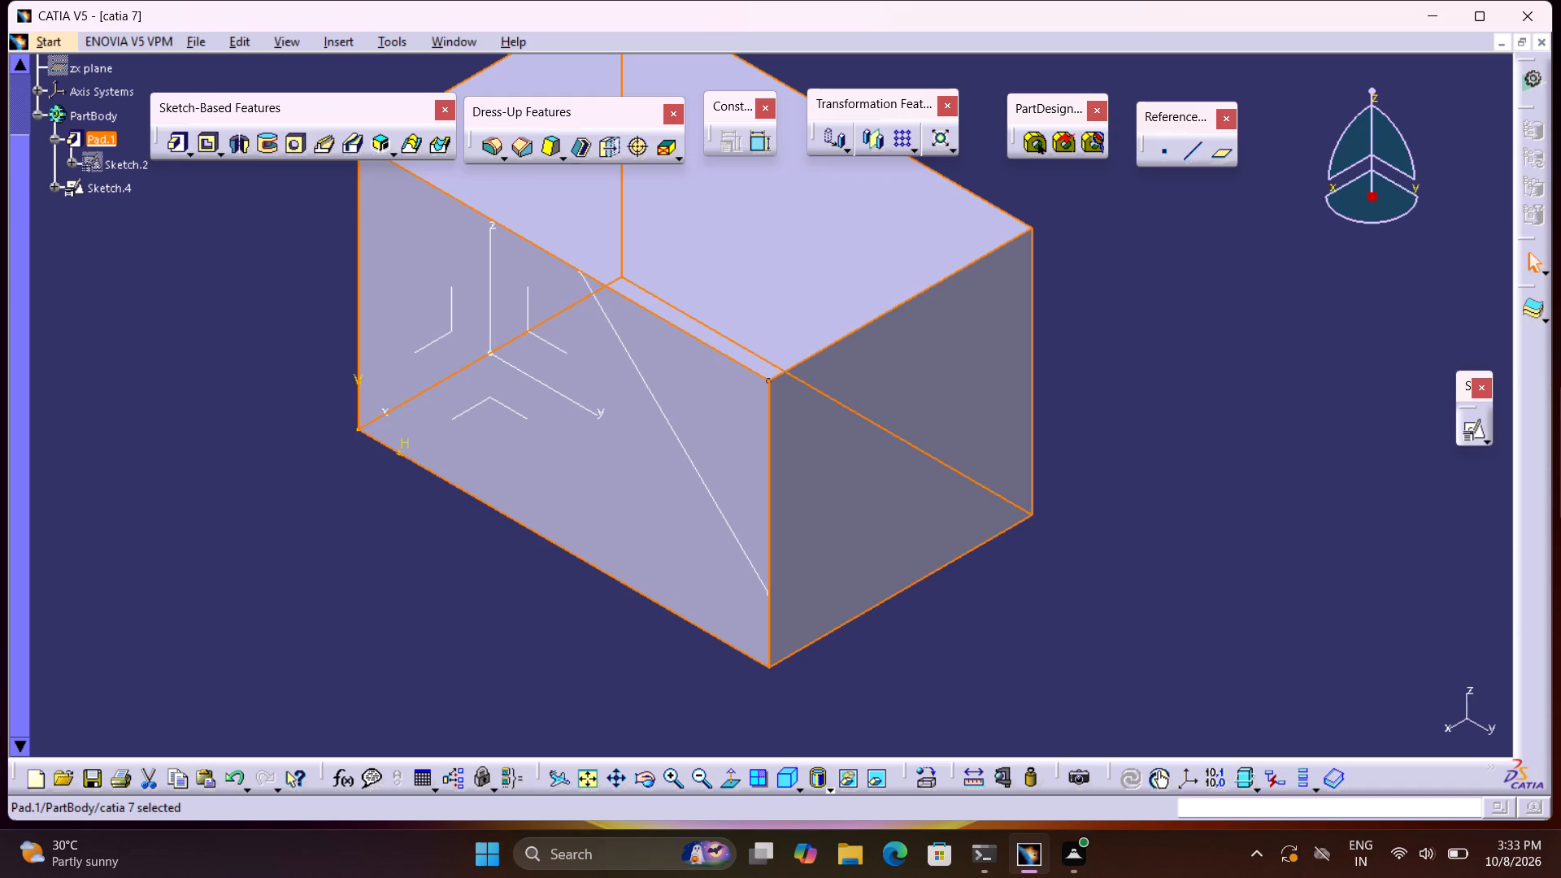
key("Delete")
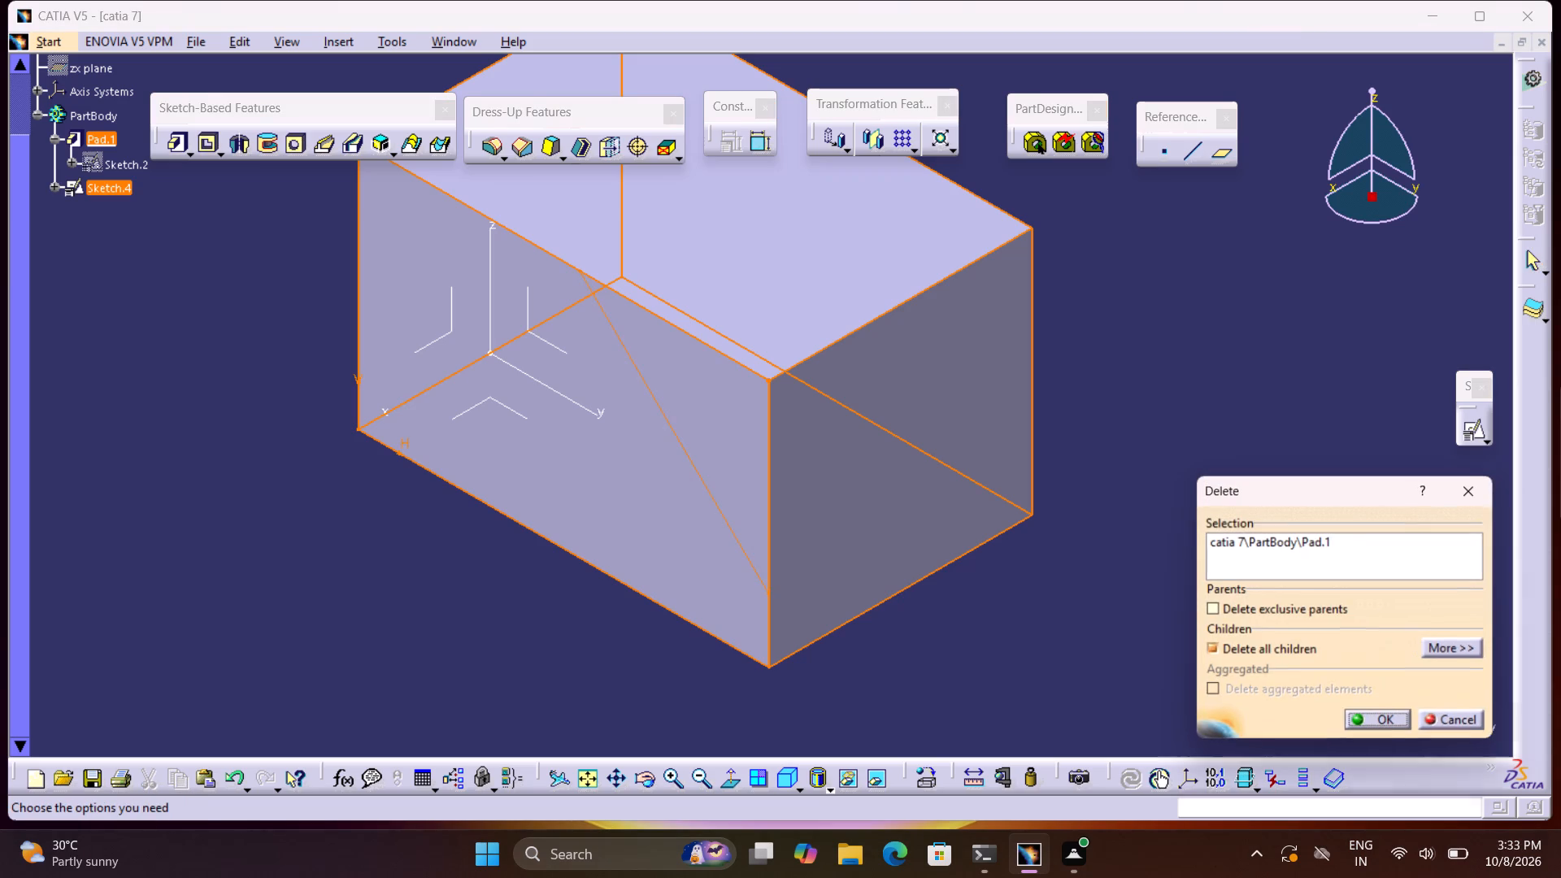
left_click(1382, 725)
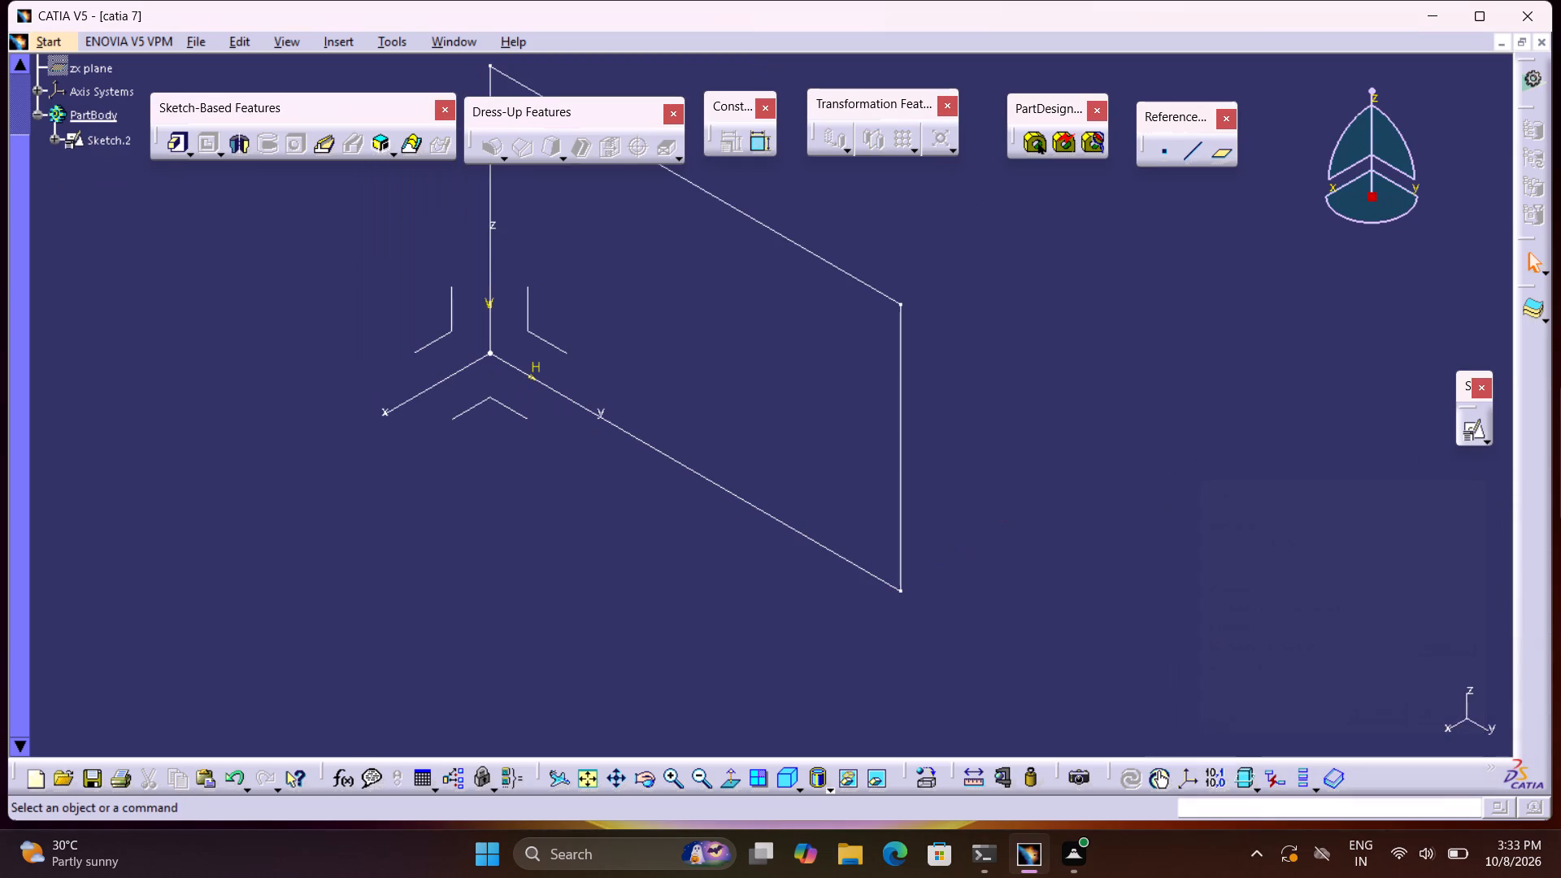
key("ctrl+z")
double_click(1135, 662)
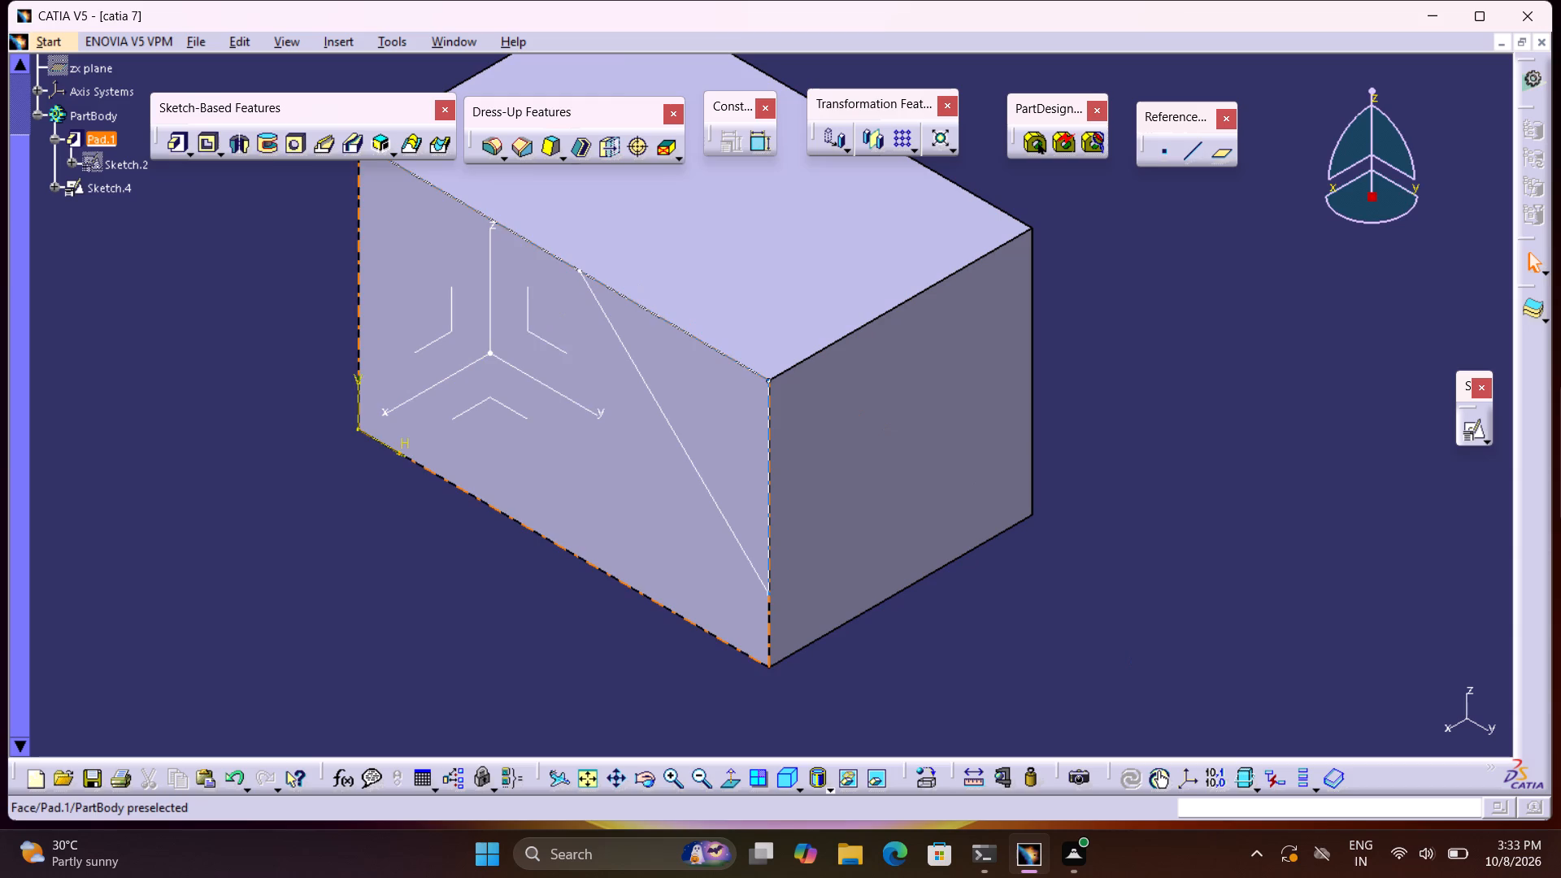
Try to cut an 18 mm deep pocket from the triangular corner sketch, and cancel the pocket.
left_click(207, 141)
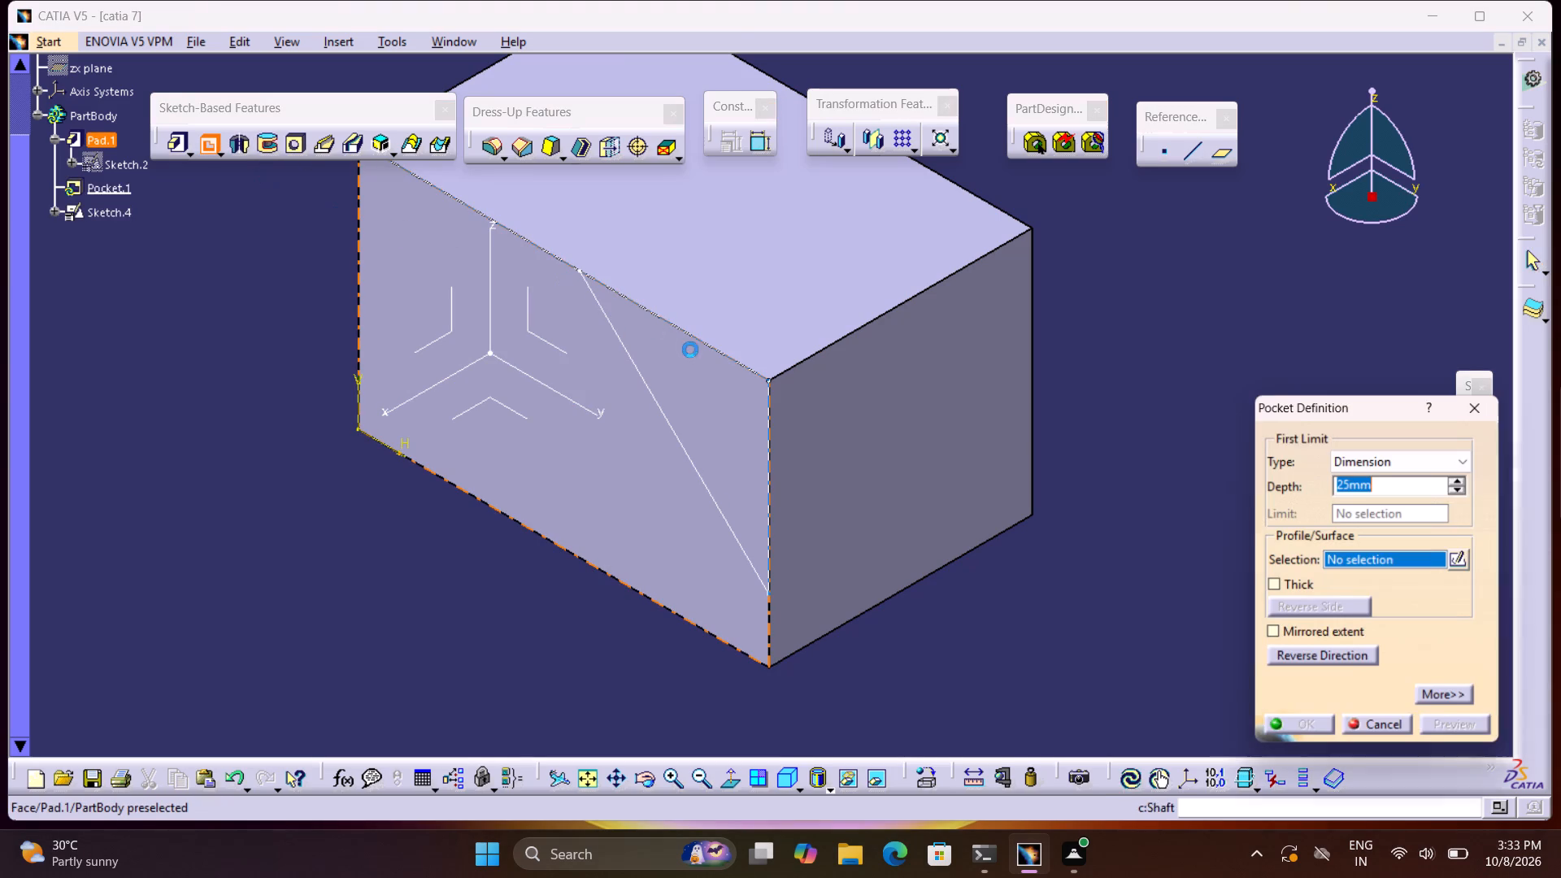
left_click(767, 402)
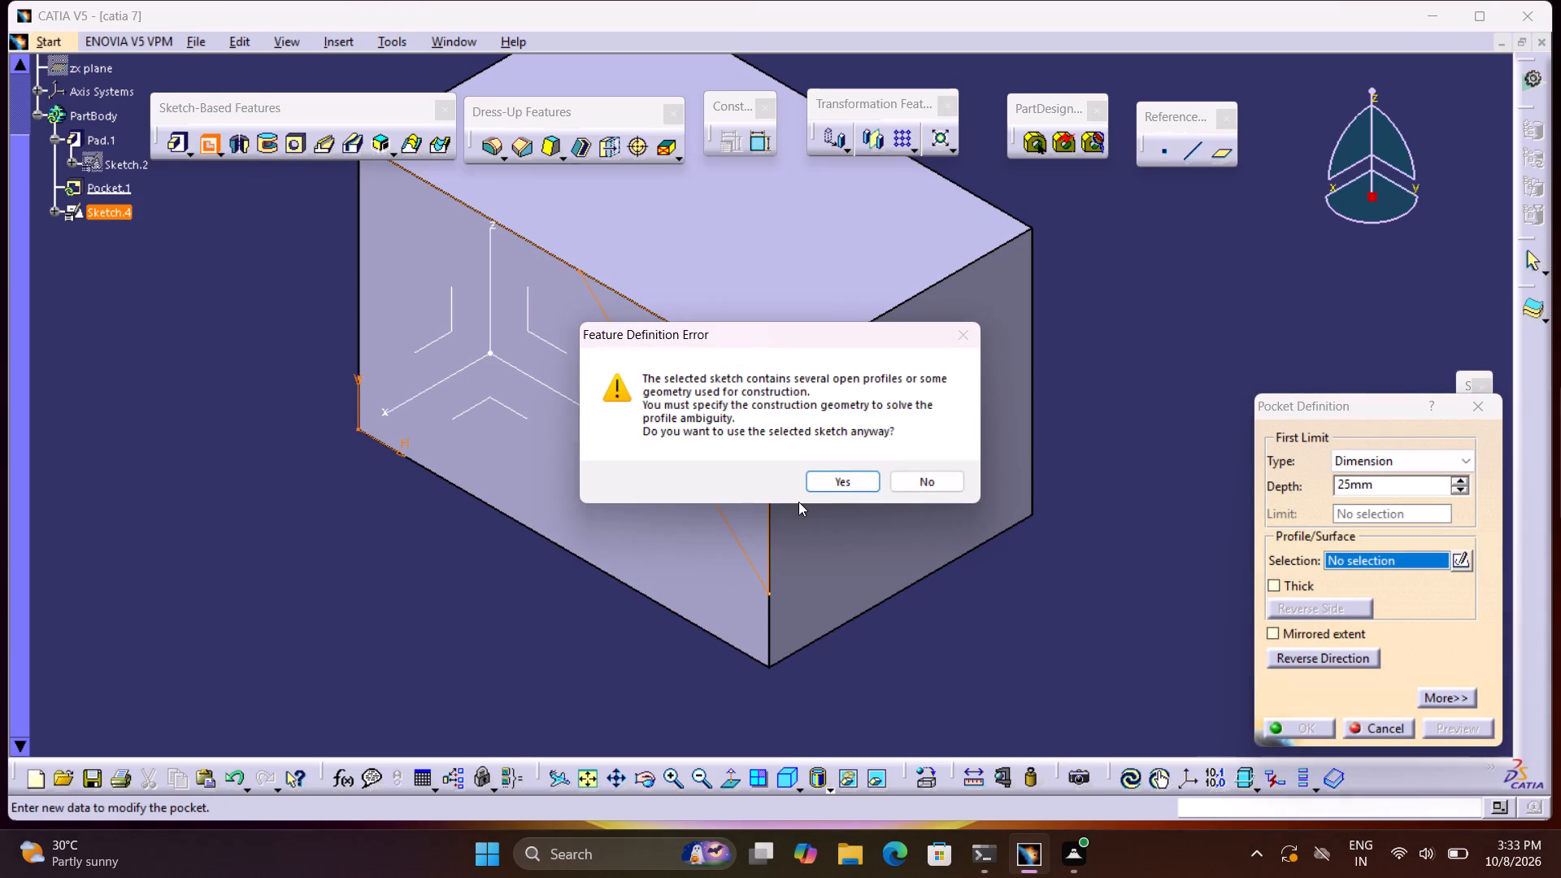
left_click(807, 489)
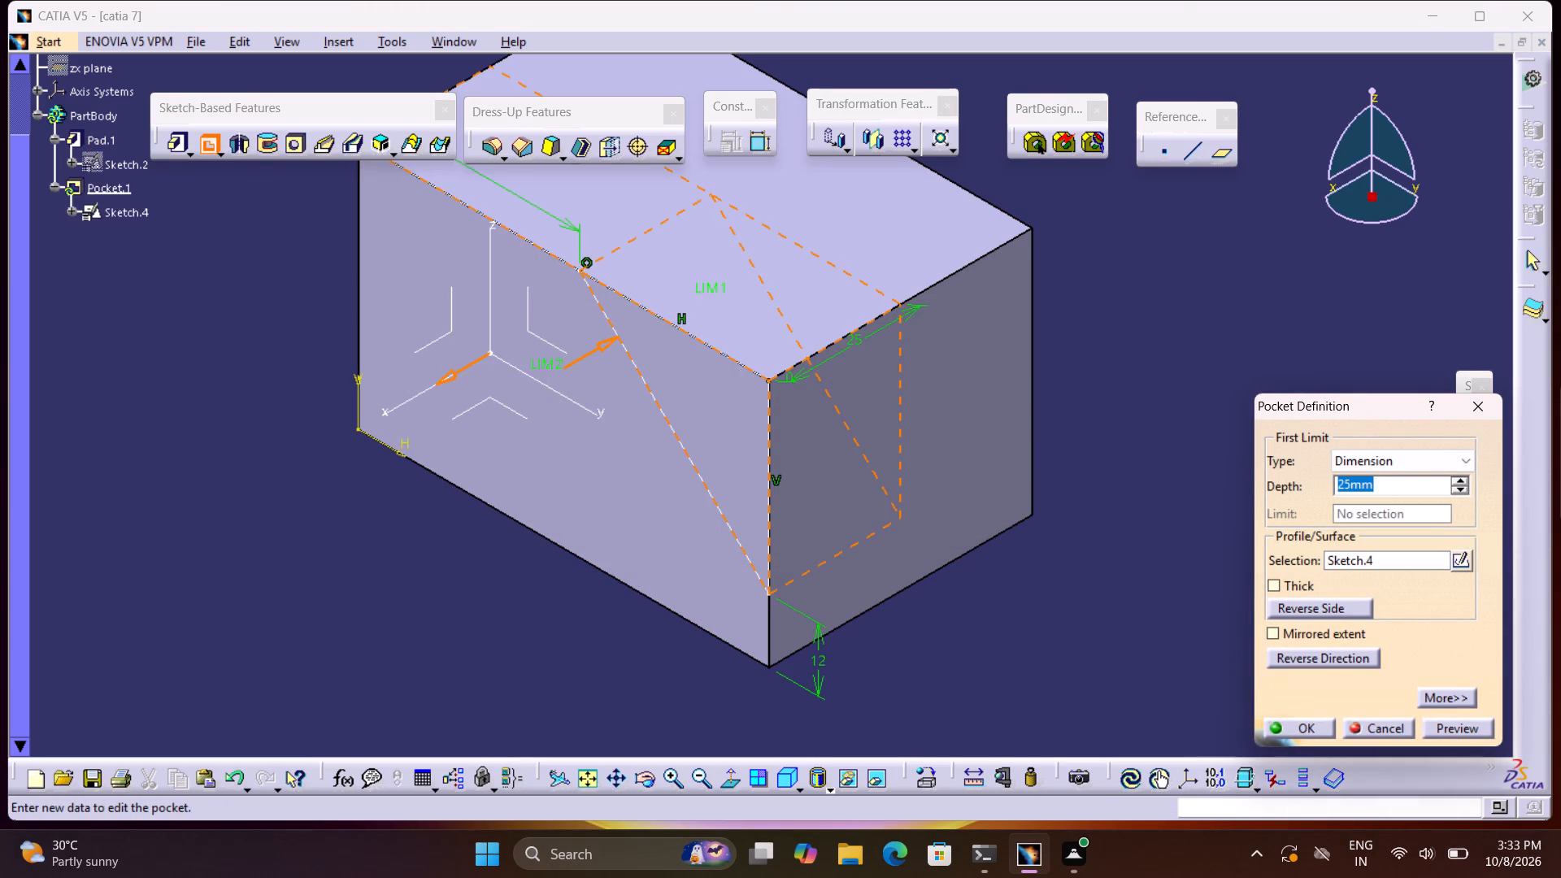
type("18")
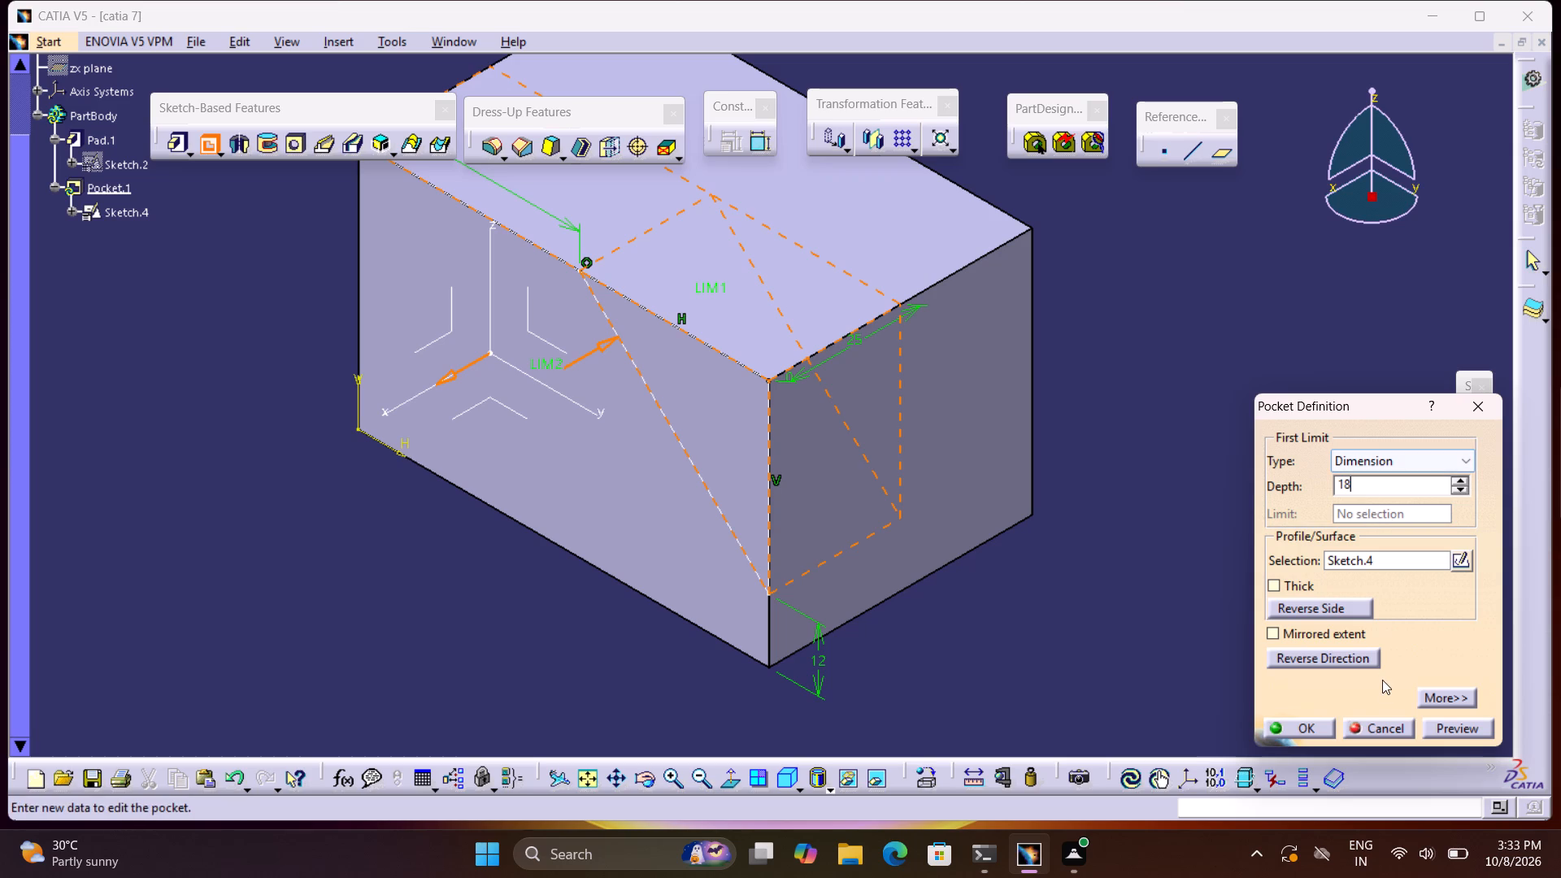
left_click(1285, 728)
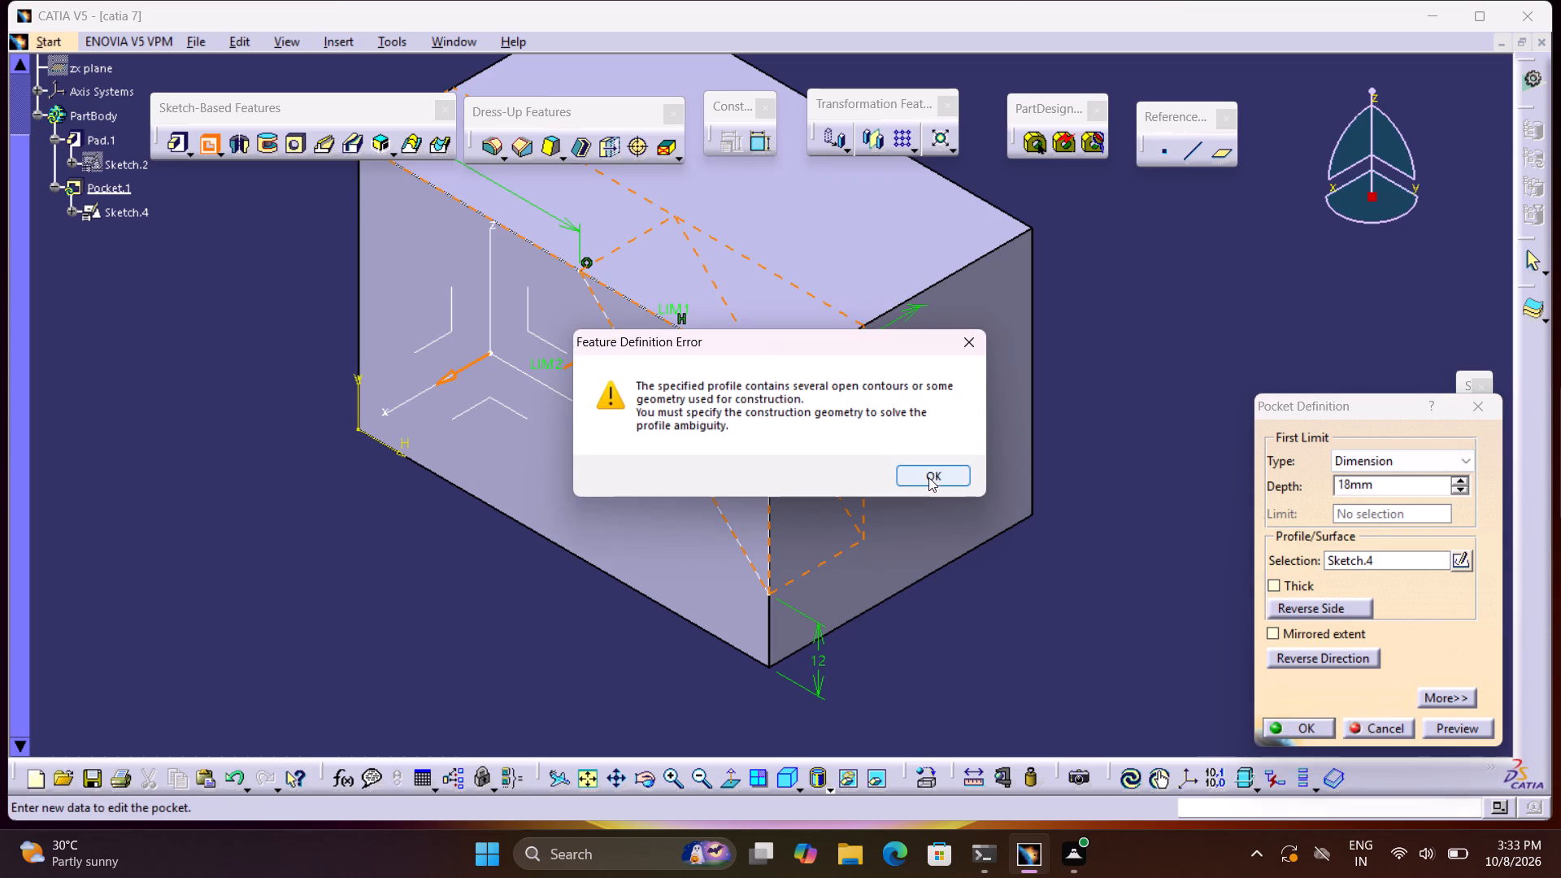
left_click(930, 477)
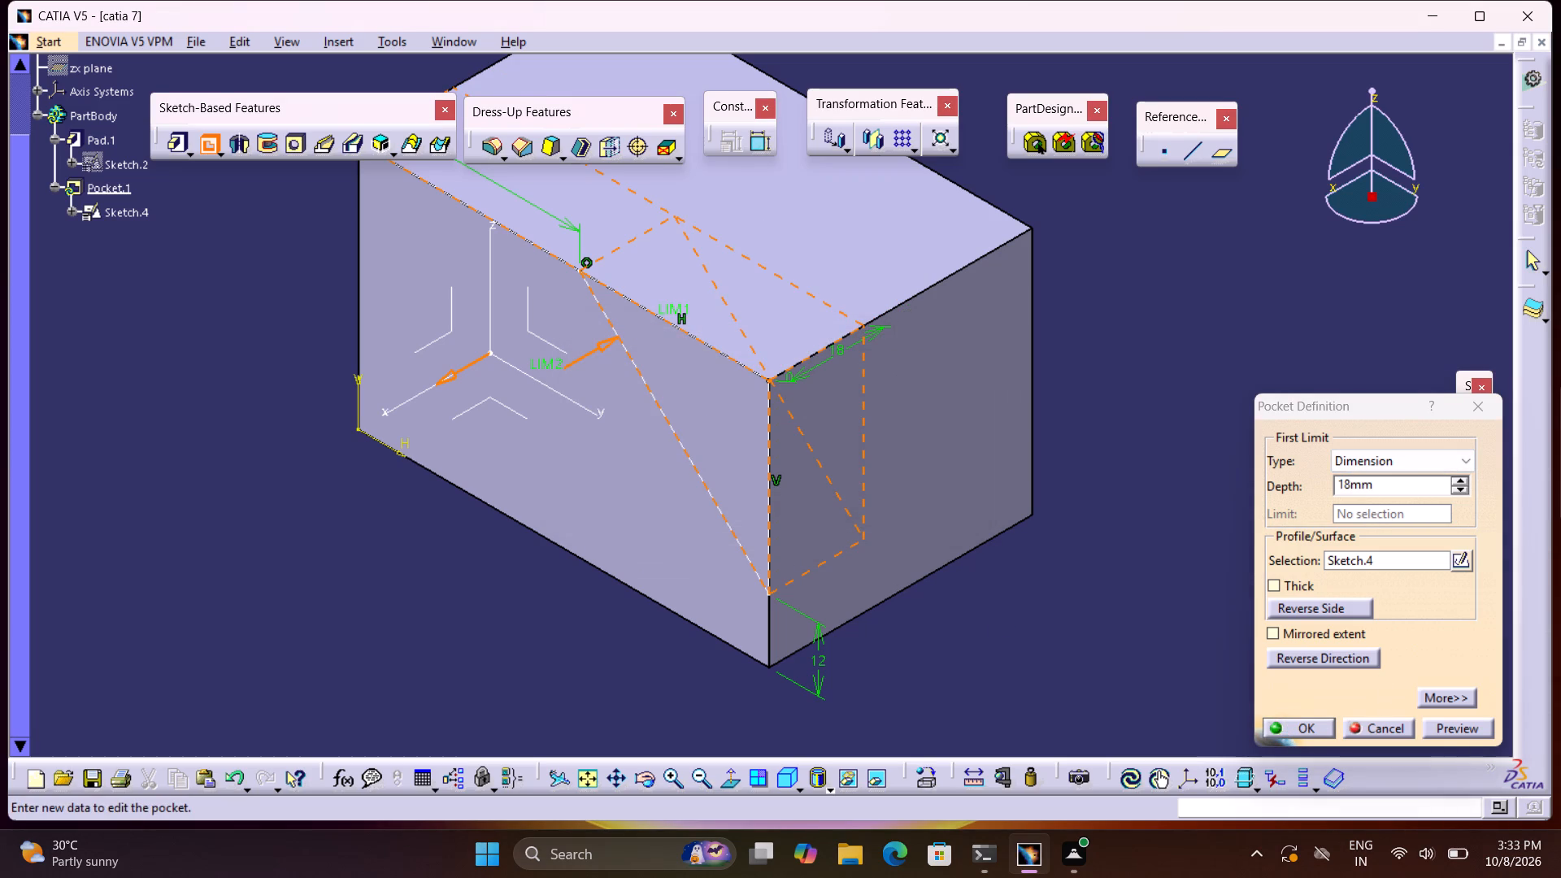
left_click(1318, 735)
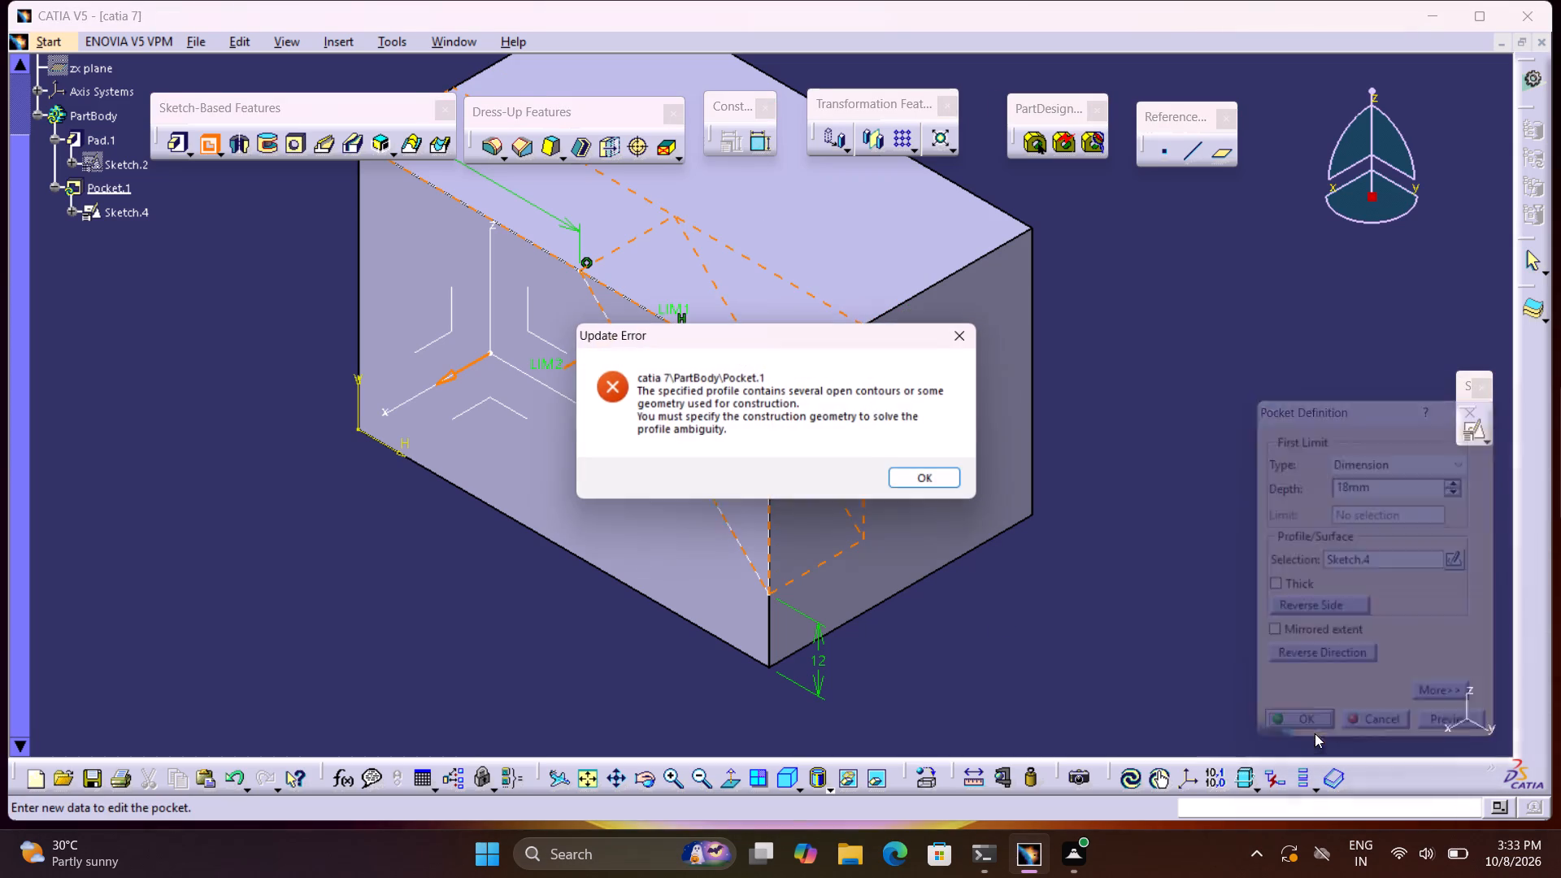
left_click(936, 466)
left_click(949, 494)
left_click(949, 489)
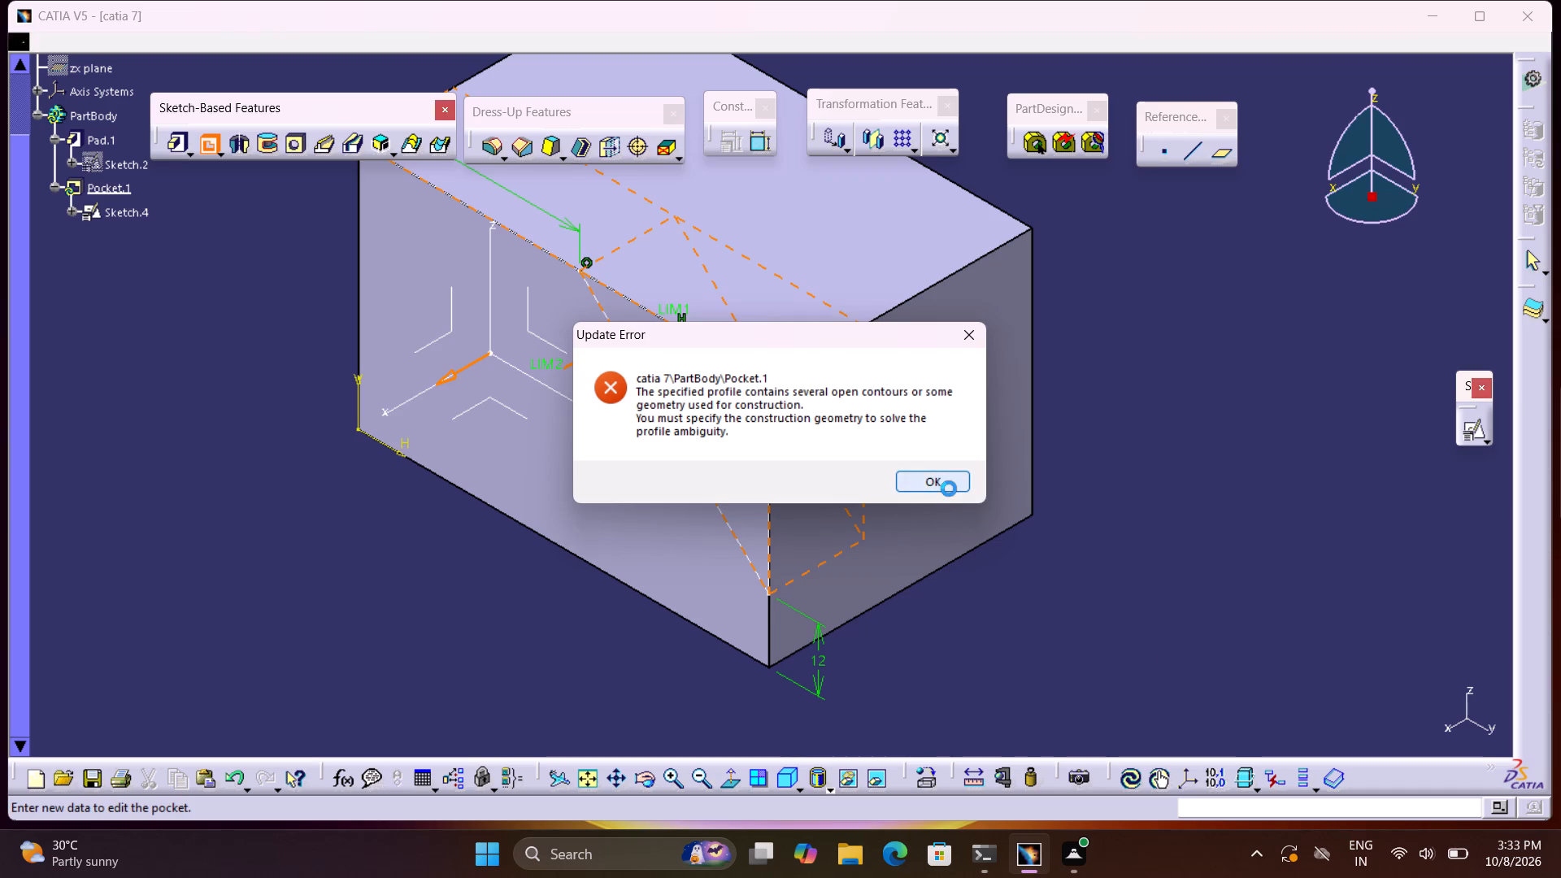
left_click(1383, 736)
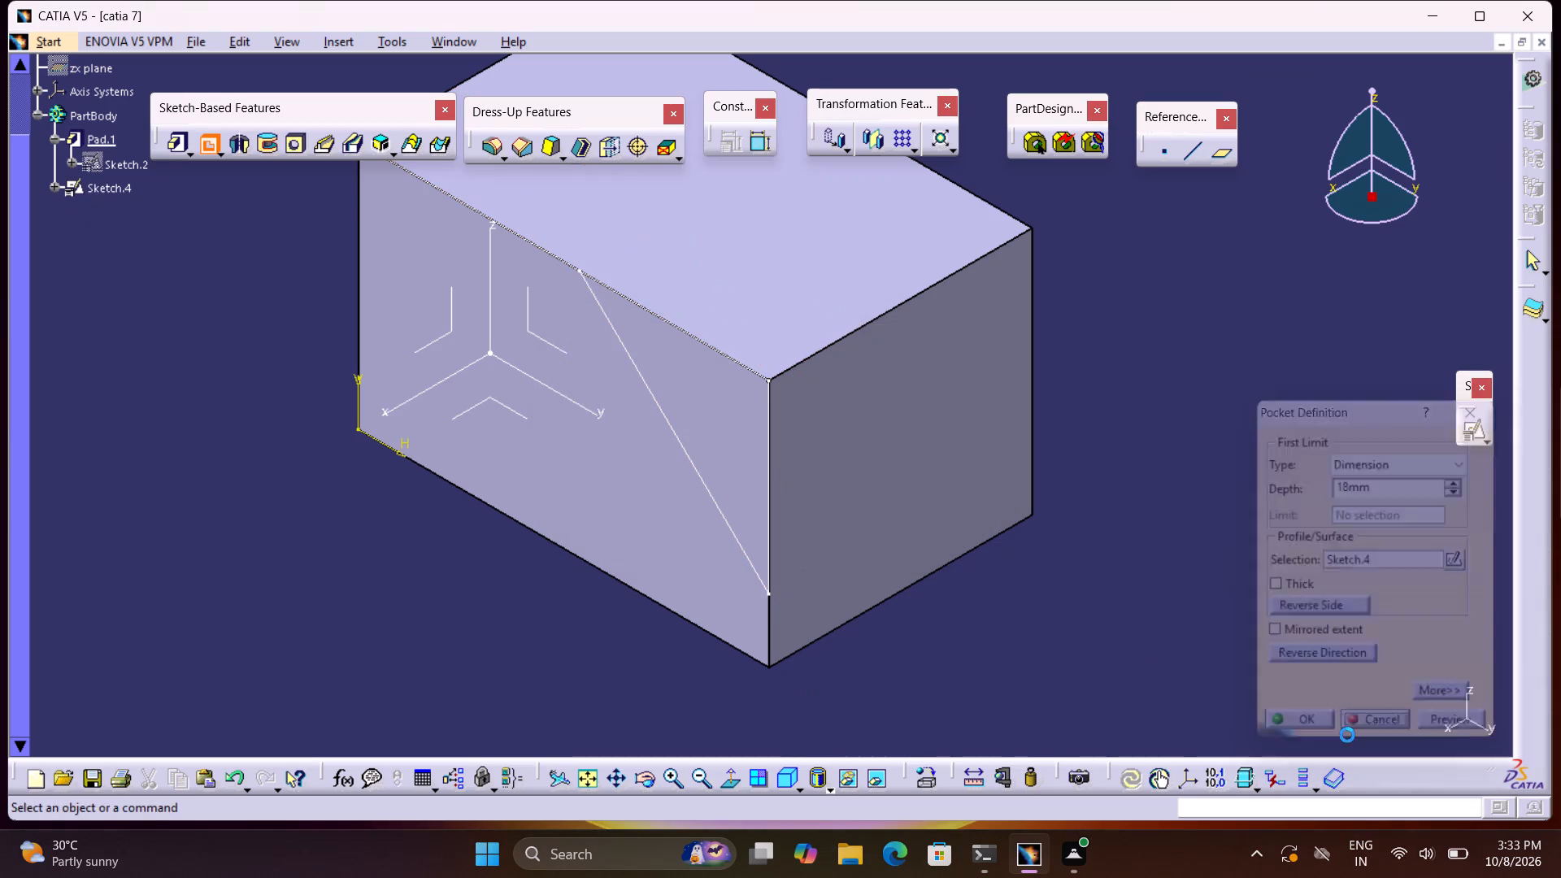
Reopen the triangle sketch, delete the projected upper edge segment beside the triangle, and exit the sketch.
double_click(110, 190)
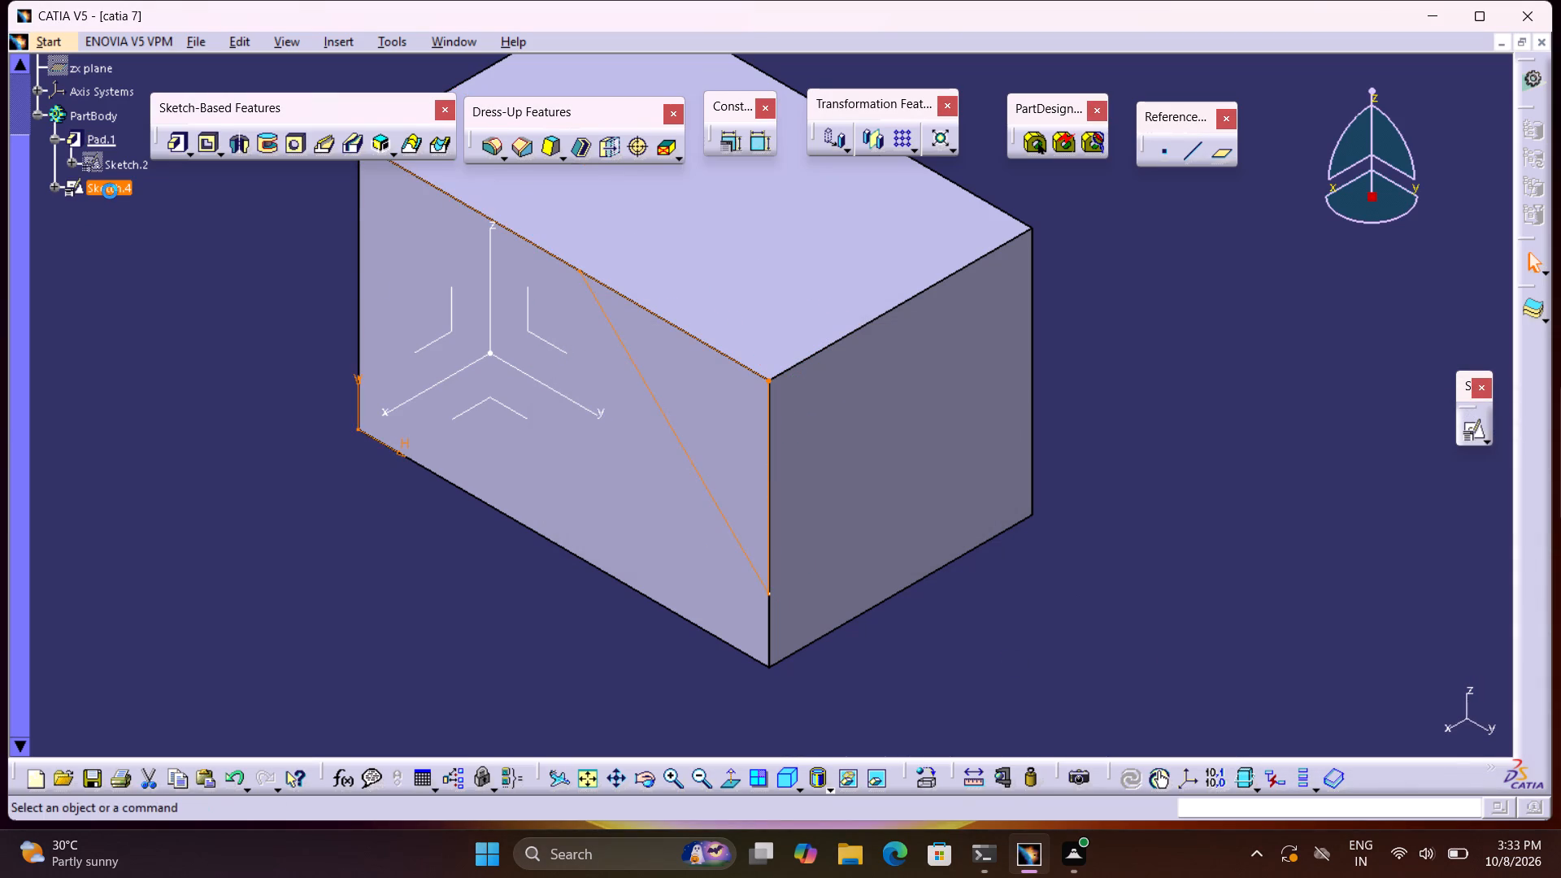
middle_click_drag(411, 448, 404, 419)
right_click(411, 448)
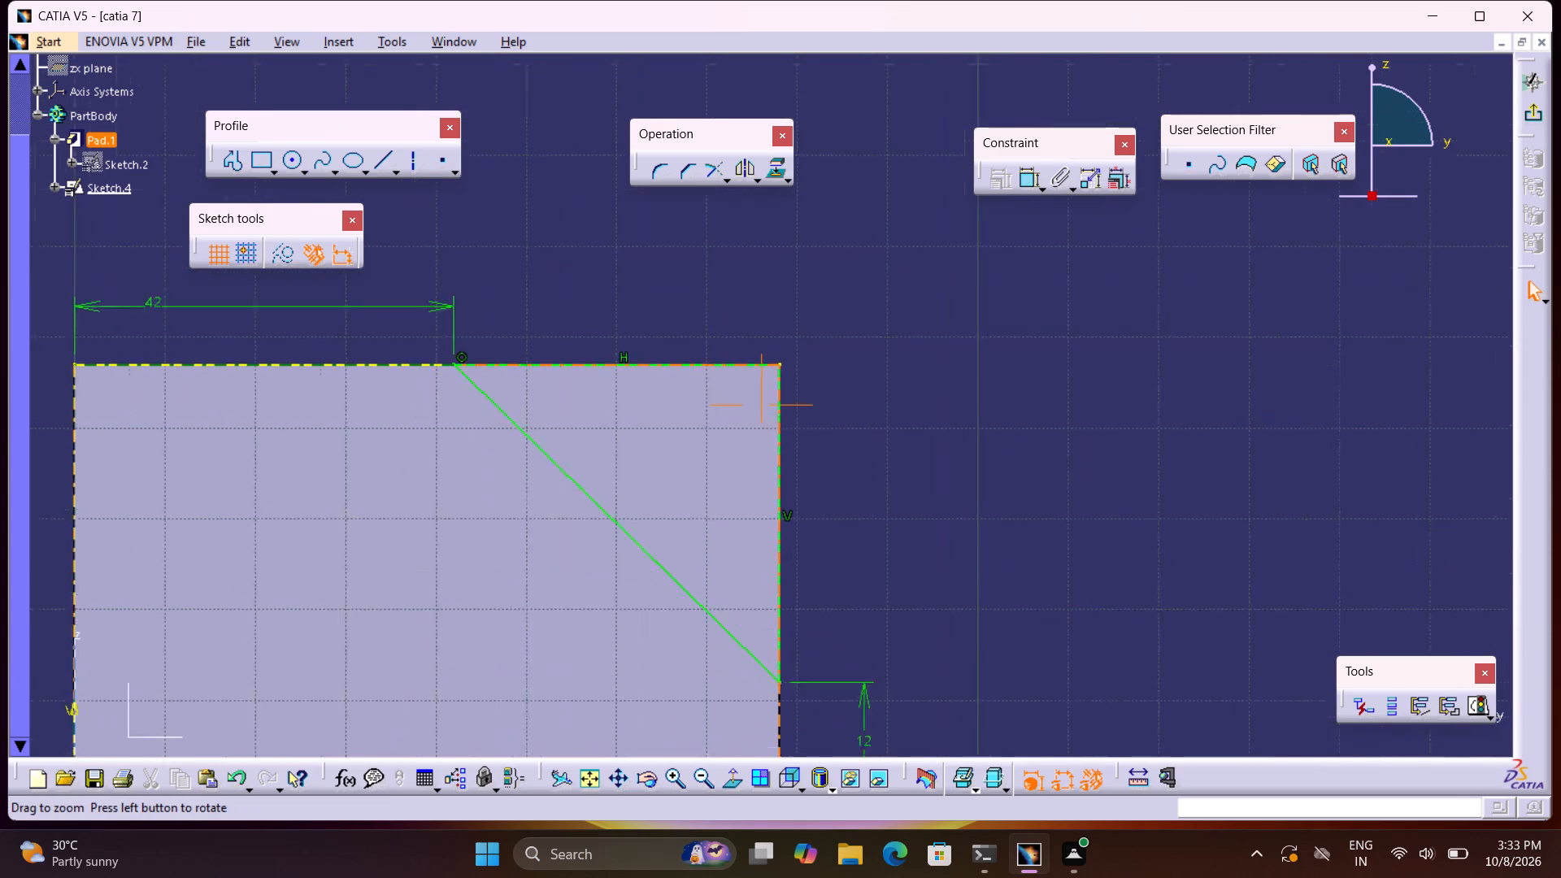
middle_click_drag(404, 419, 409, 353)
middle_click_drag(223, 375, 587, 572)
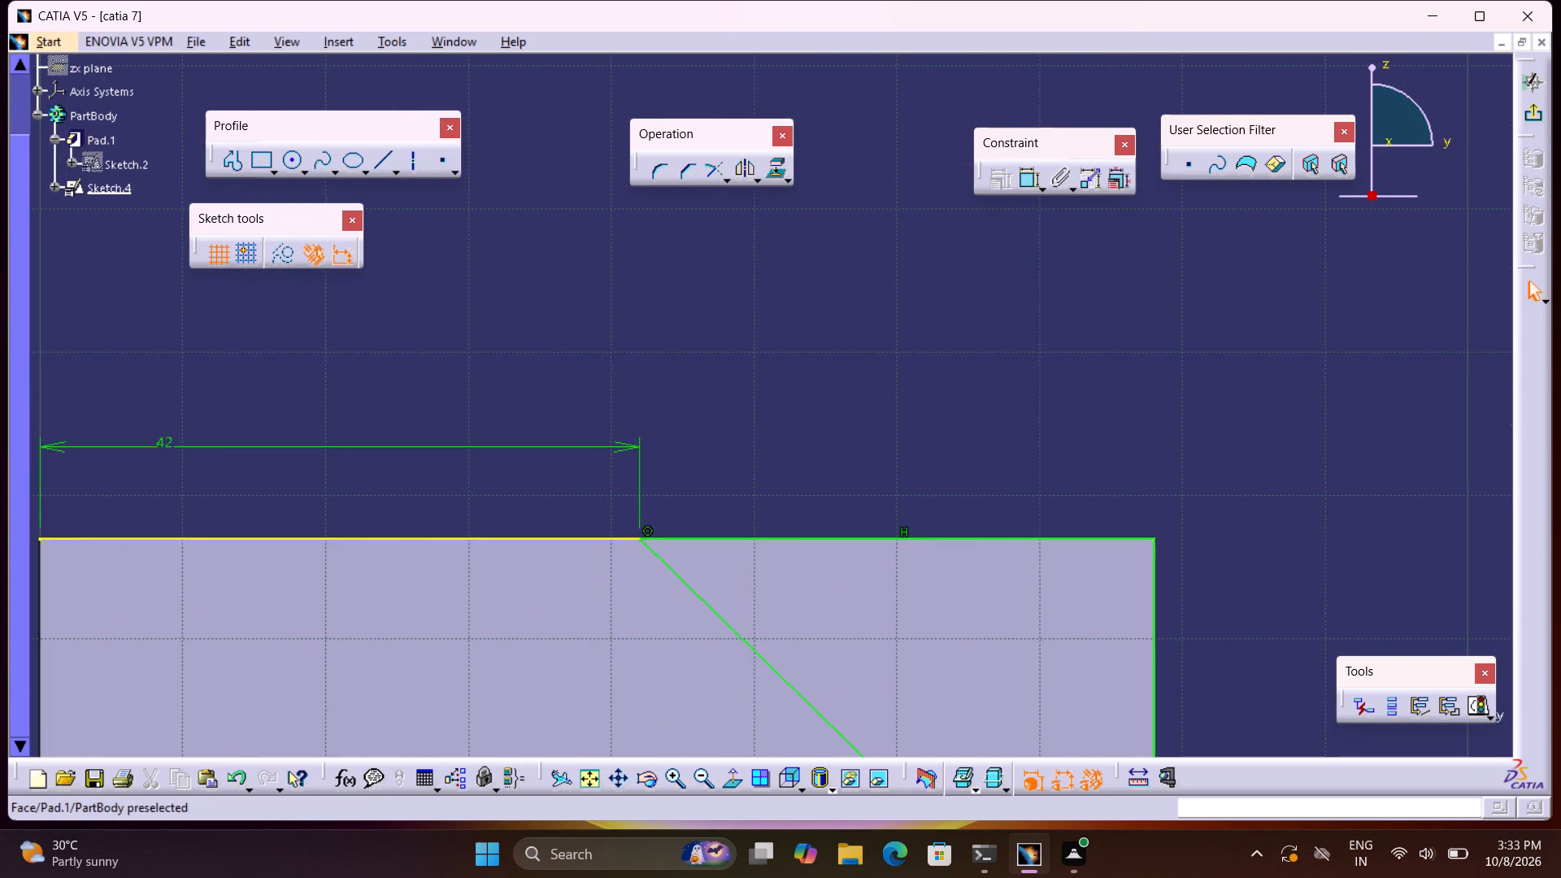
left_click(572, 534)
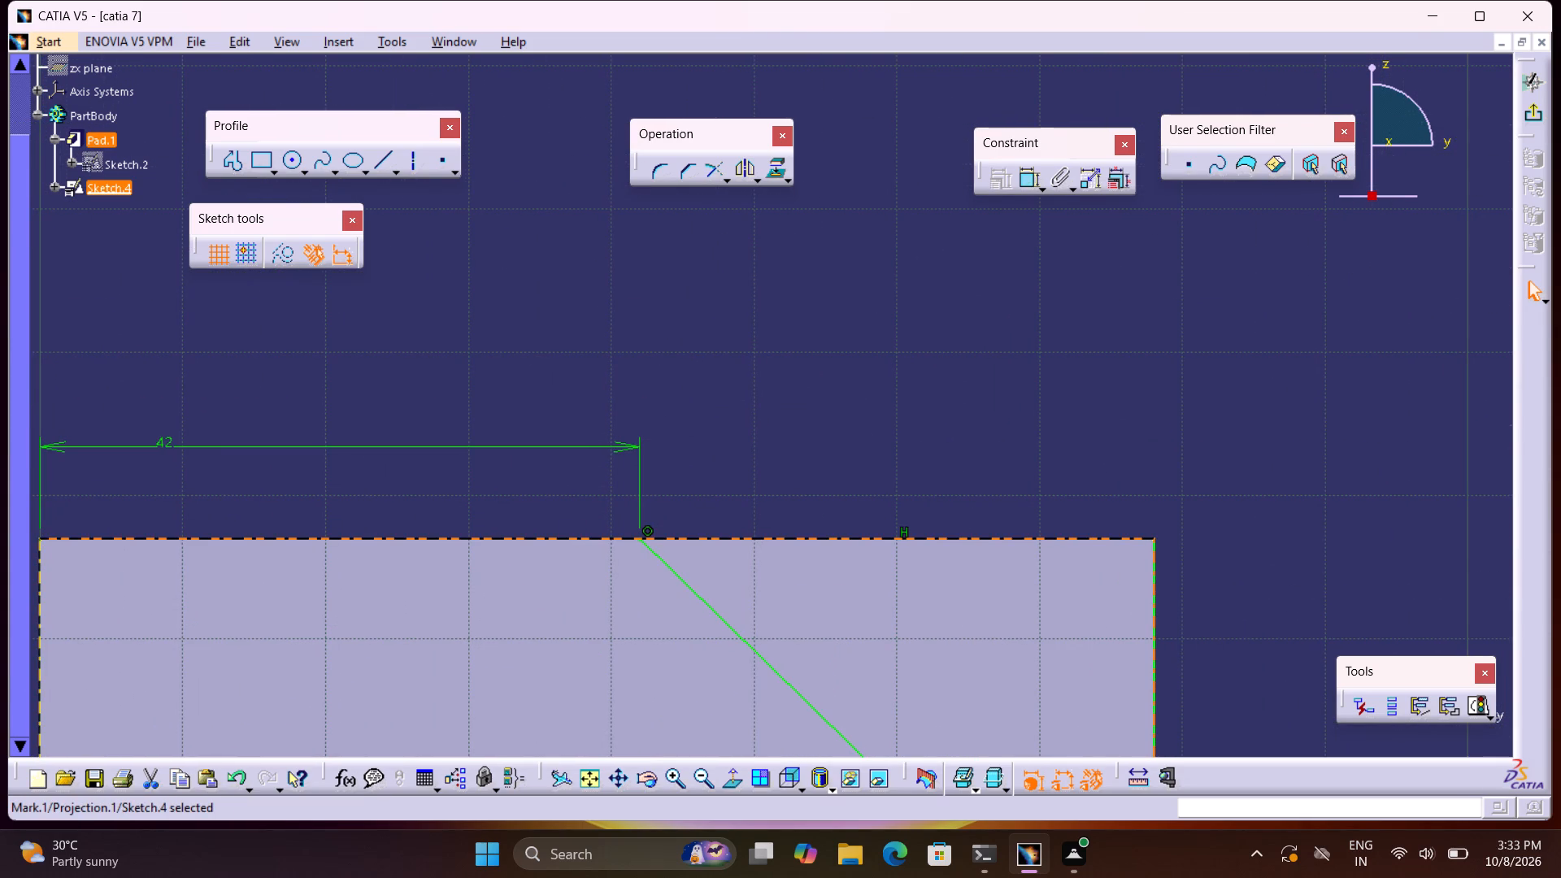
key("Delete")
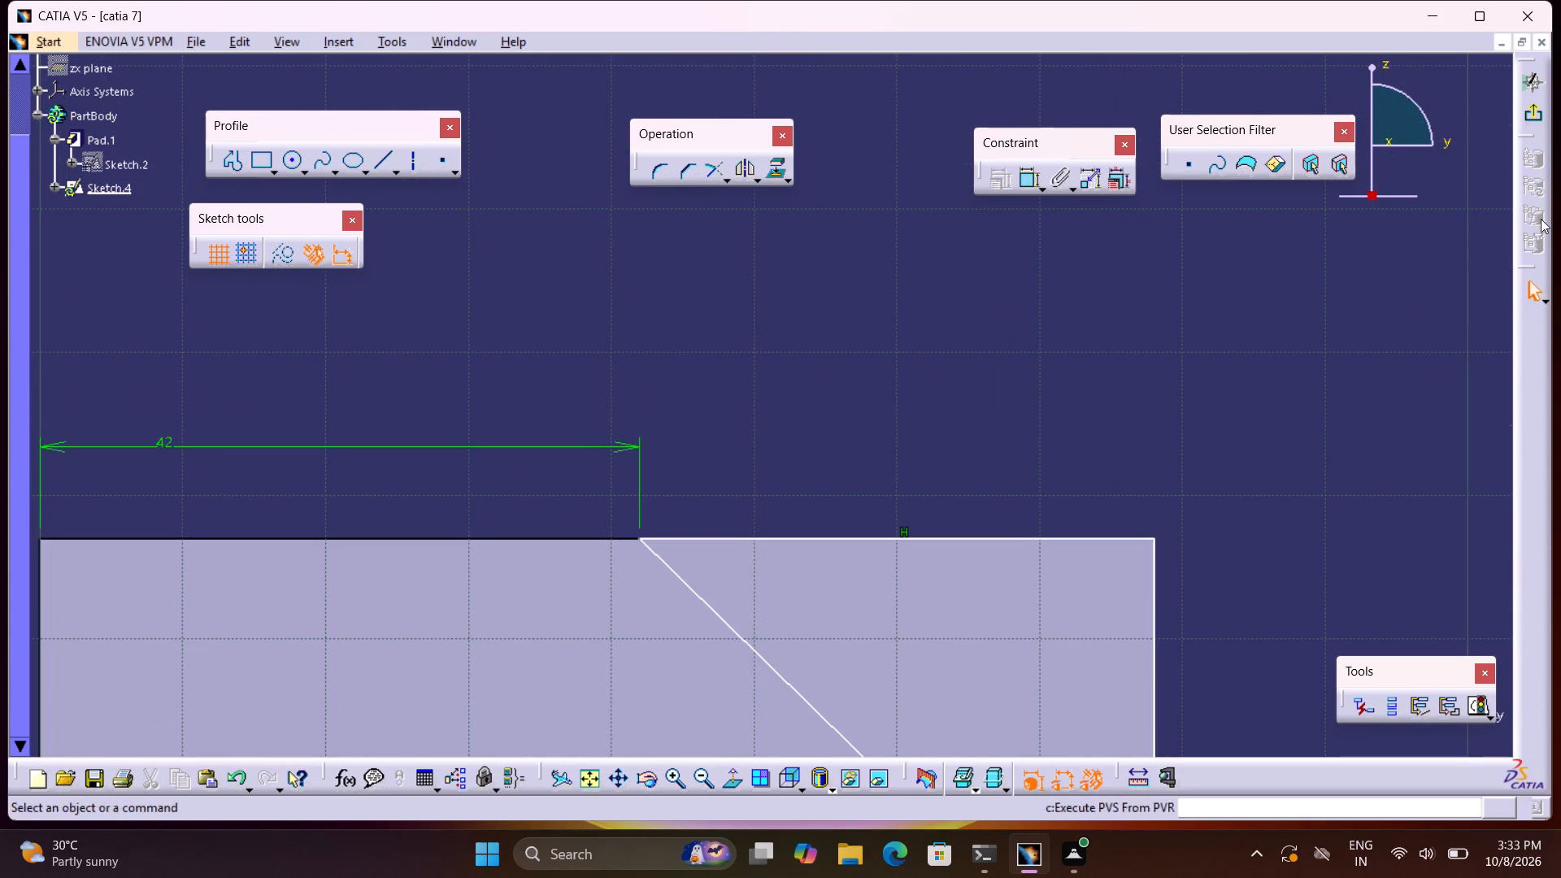
left_click(1540, 105)
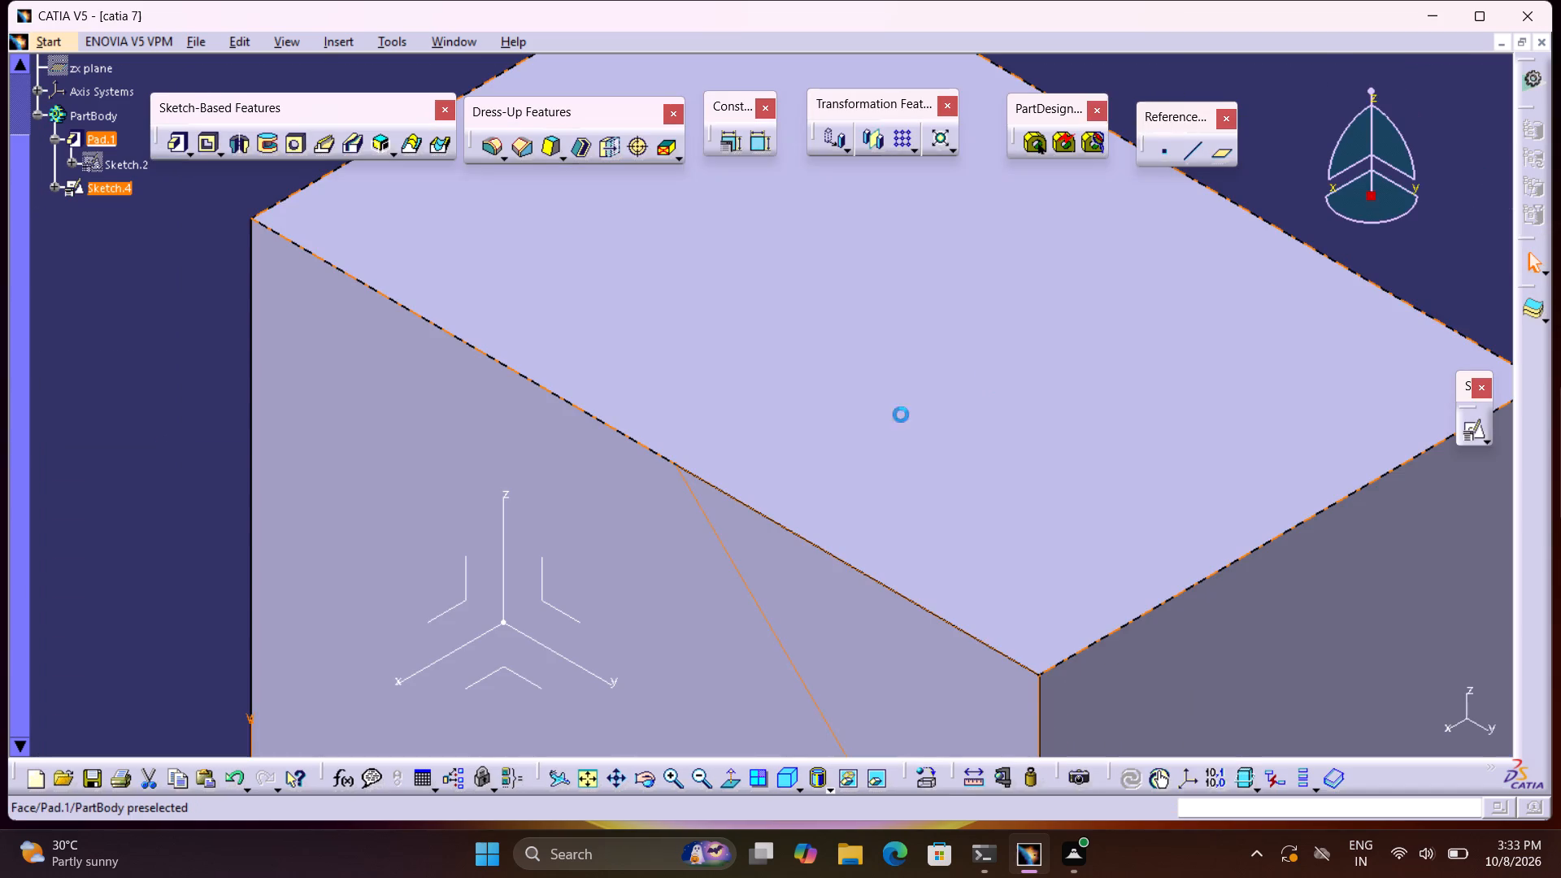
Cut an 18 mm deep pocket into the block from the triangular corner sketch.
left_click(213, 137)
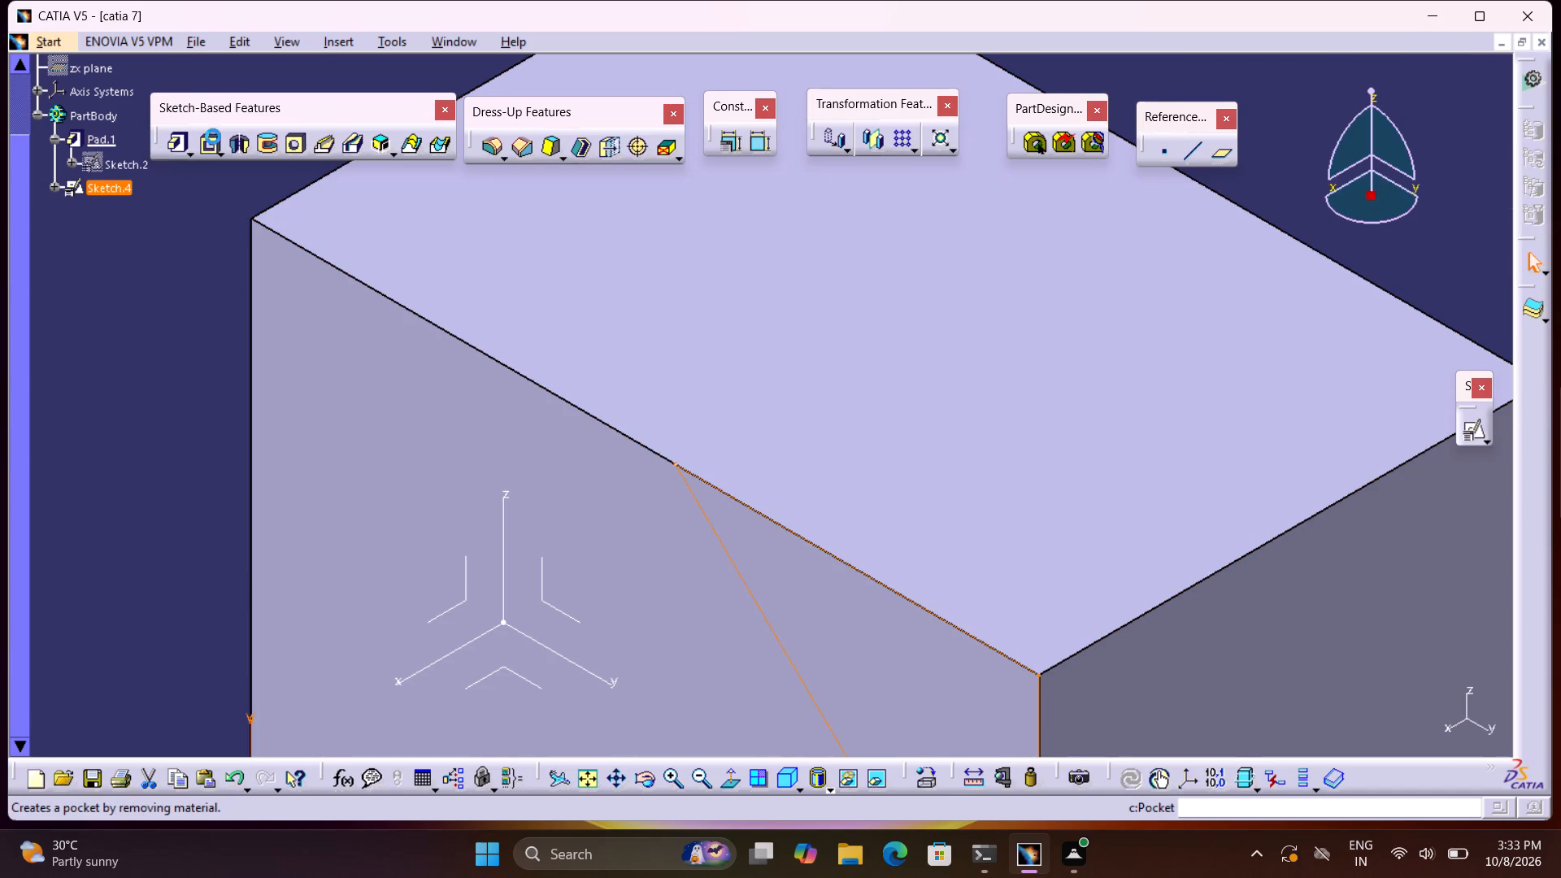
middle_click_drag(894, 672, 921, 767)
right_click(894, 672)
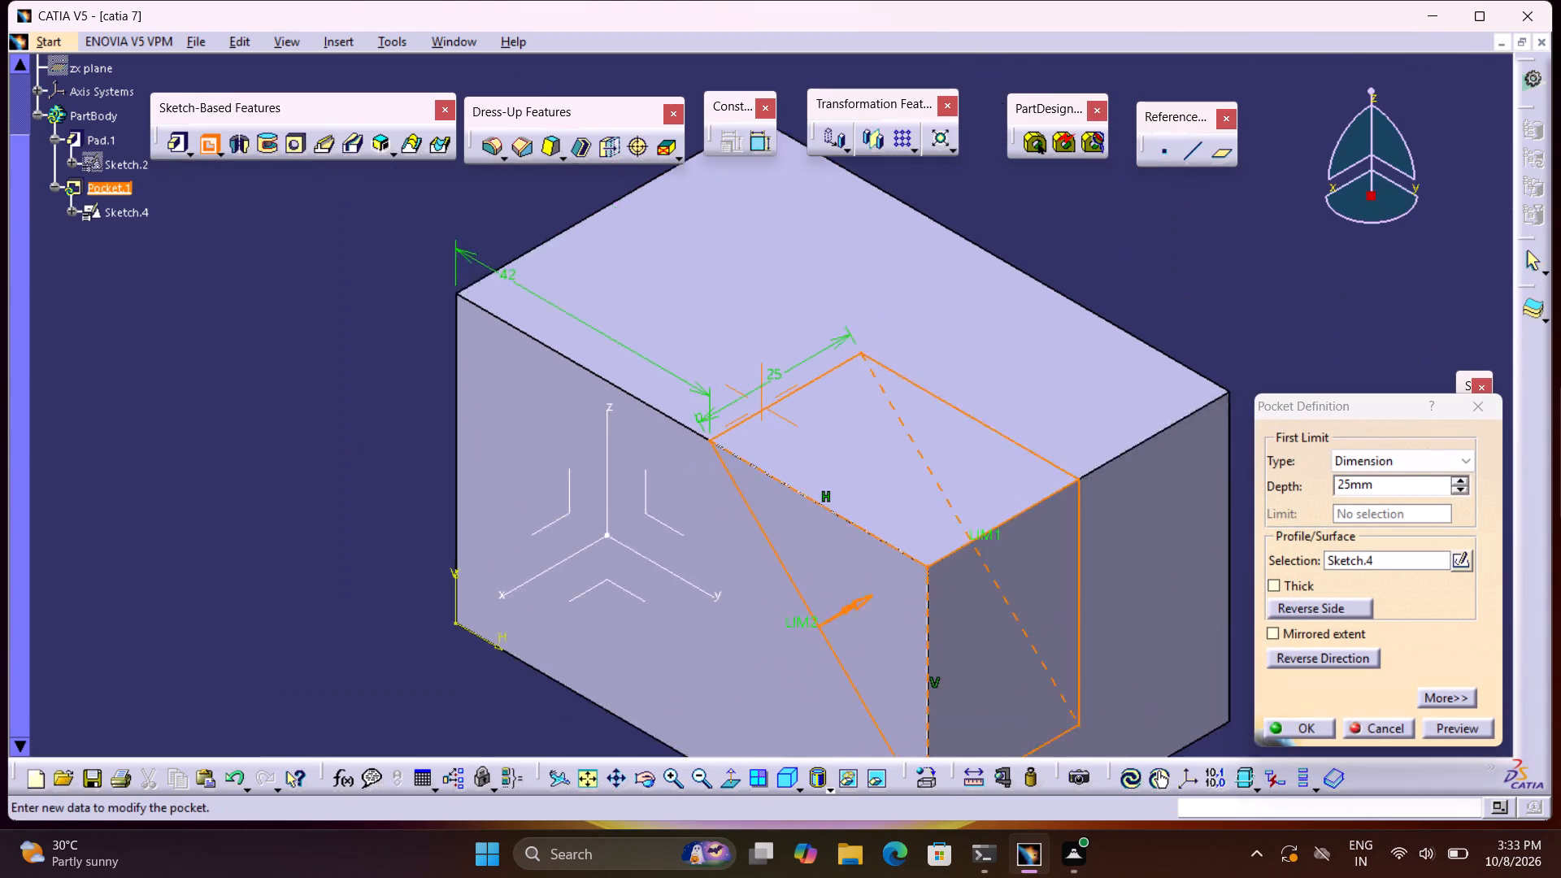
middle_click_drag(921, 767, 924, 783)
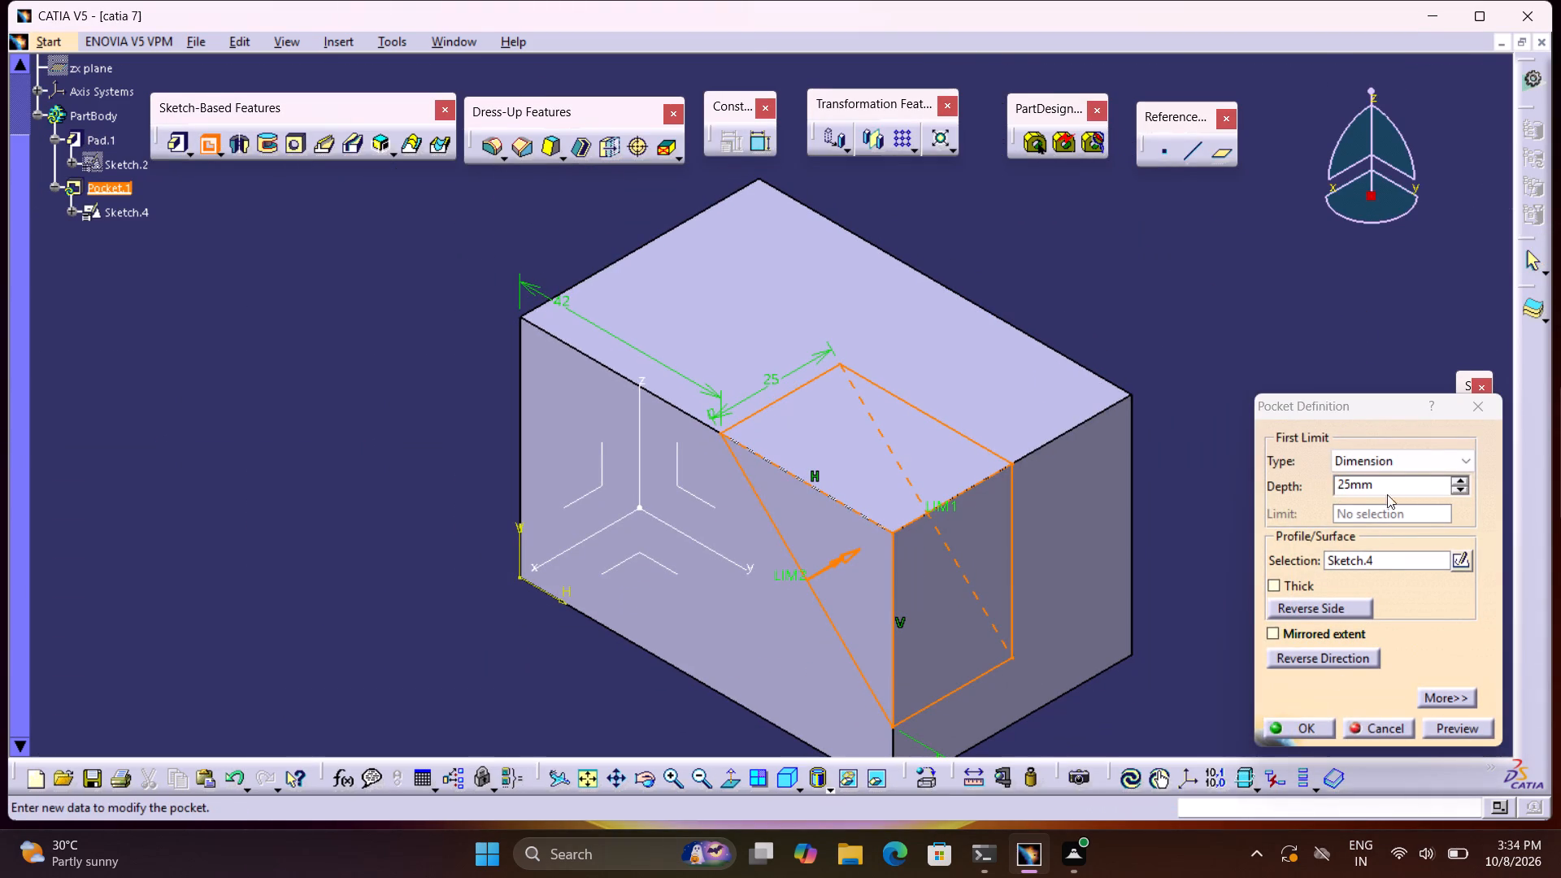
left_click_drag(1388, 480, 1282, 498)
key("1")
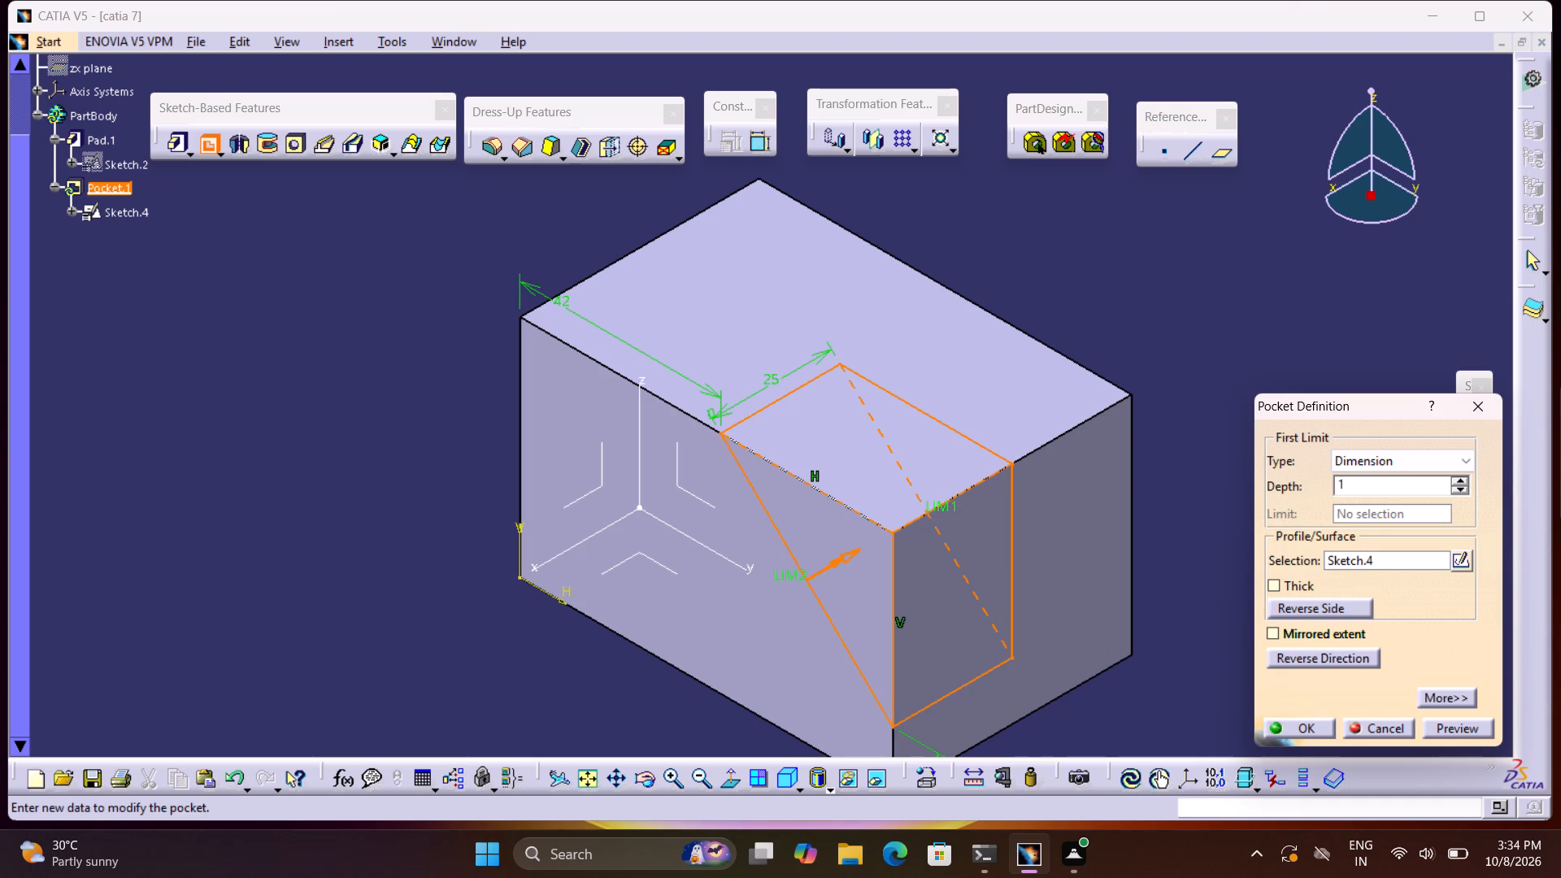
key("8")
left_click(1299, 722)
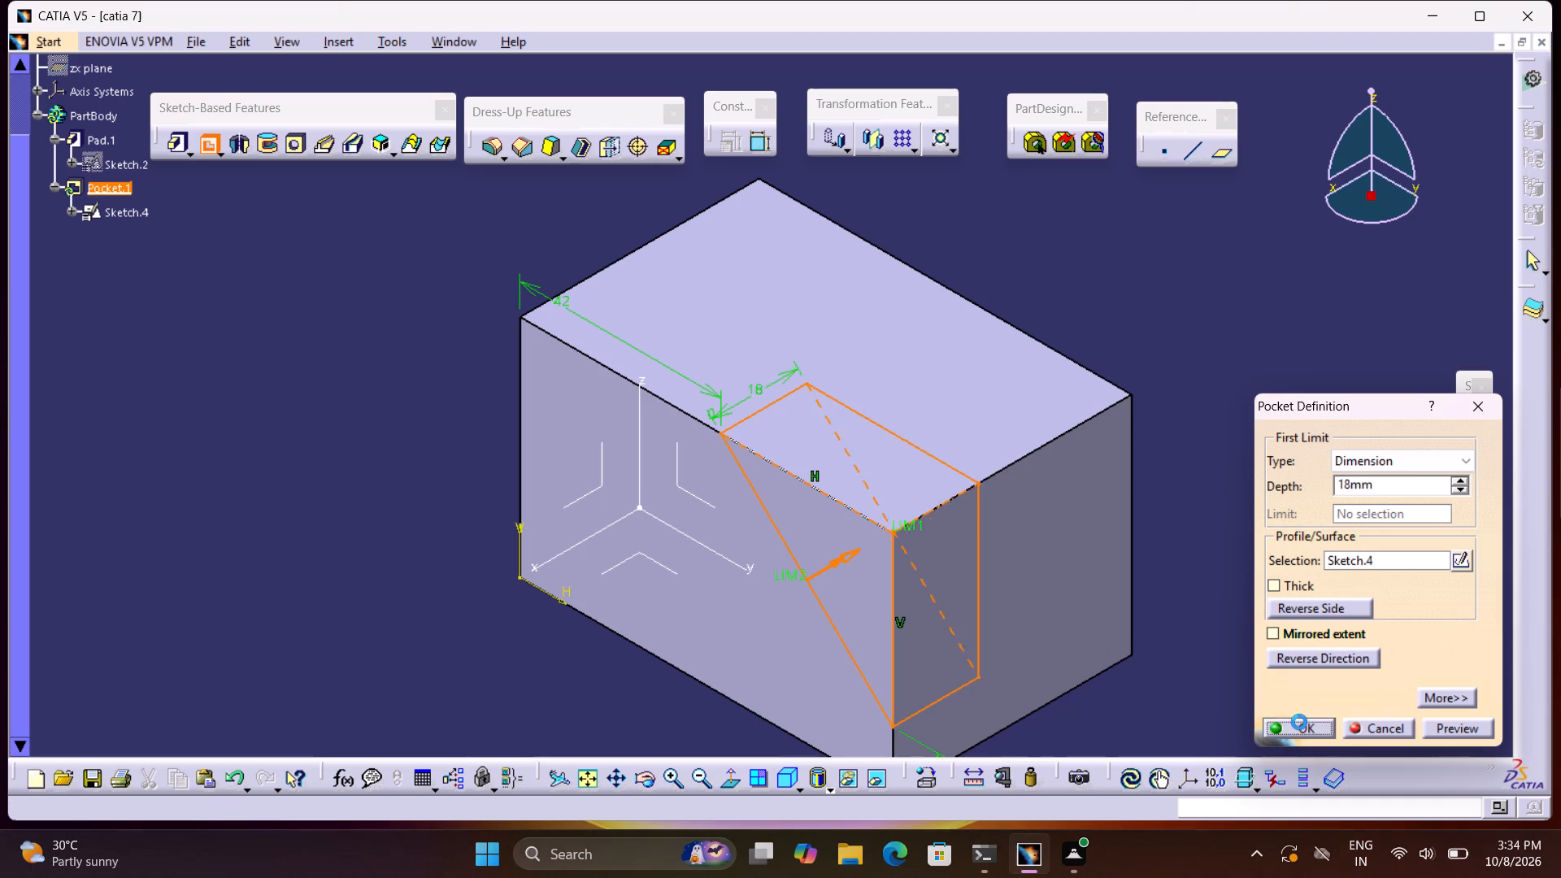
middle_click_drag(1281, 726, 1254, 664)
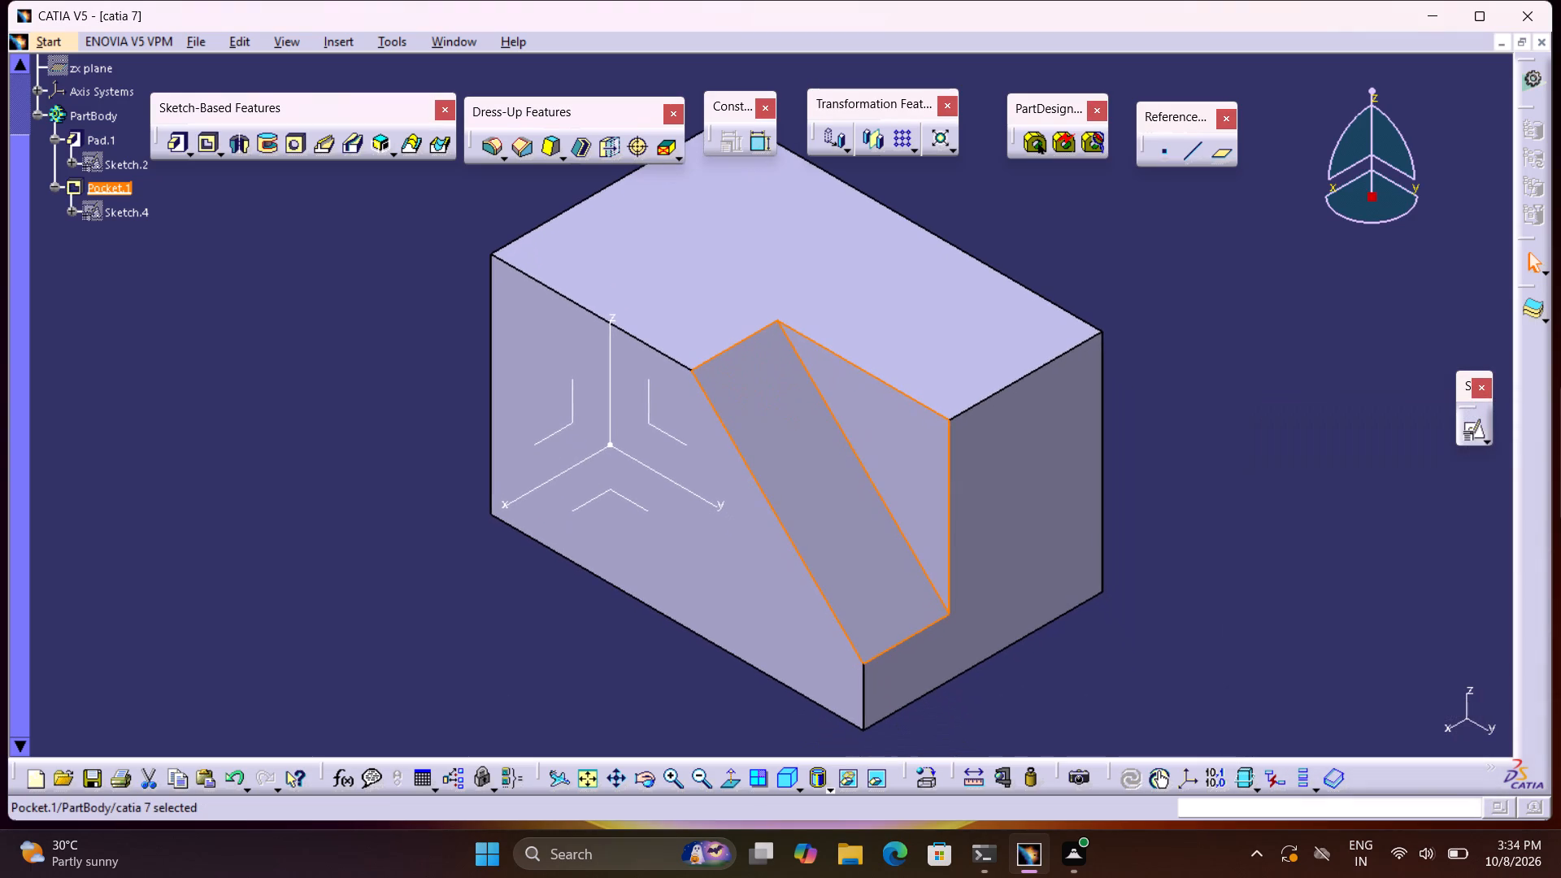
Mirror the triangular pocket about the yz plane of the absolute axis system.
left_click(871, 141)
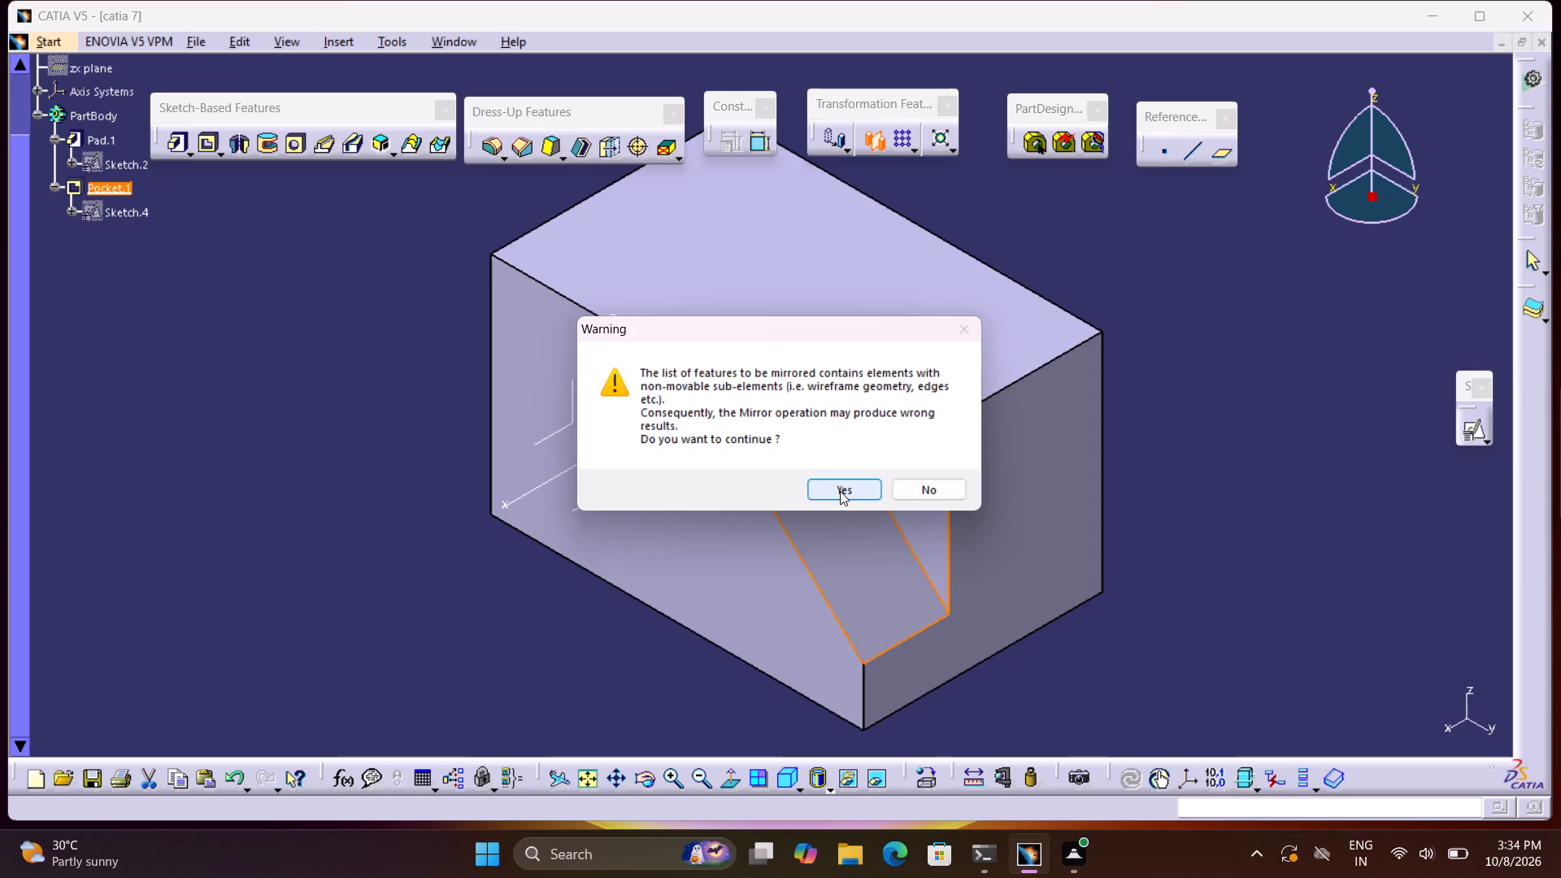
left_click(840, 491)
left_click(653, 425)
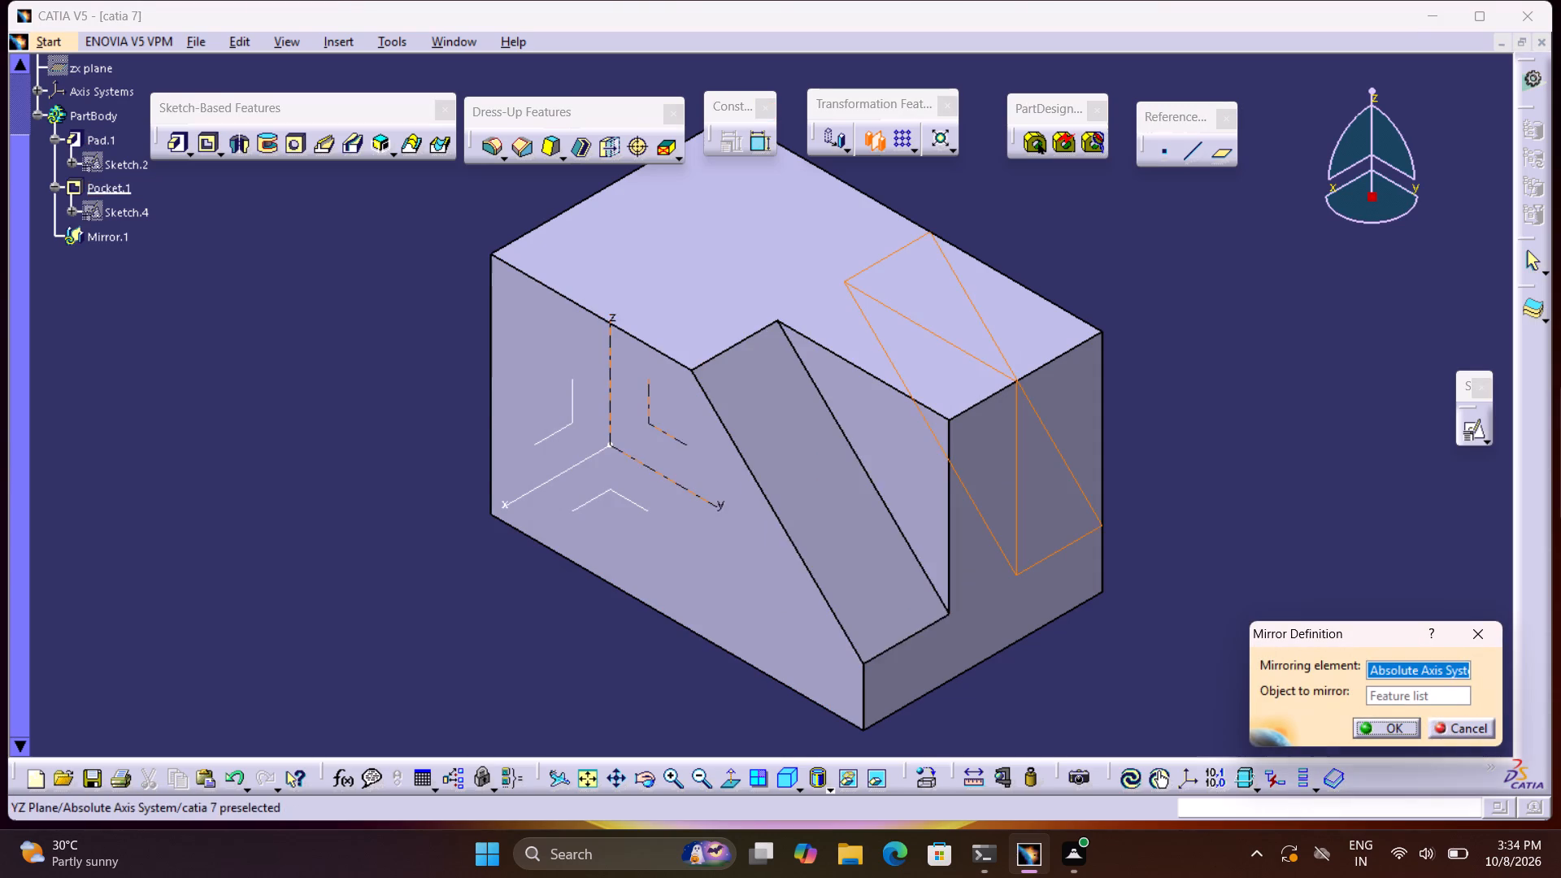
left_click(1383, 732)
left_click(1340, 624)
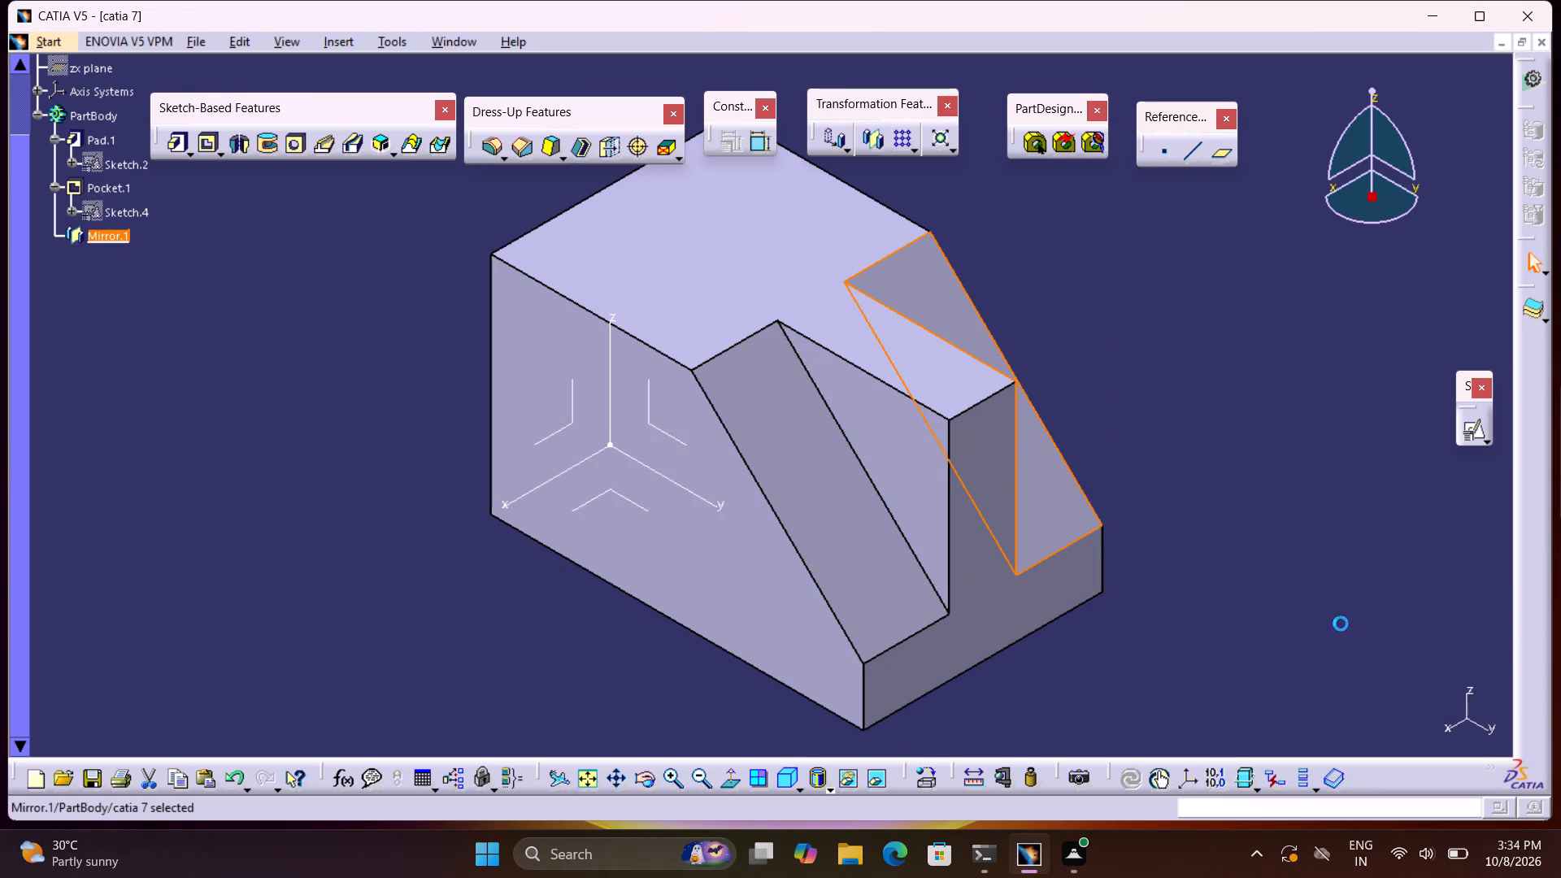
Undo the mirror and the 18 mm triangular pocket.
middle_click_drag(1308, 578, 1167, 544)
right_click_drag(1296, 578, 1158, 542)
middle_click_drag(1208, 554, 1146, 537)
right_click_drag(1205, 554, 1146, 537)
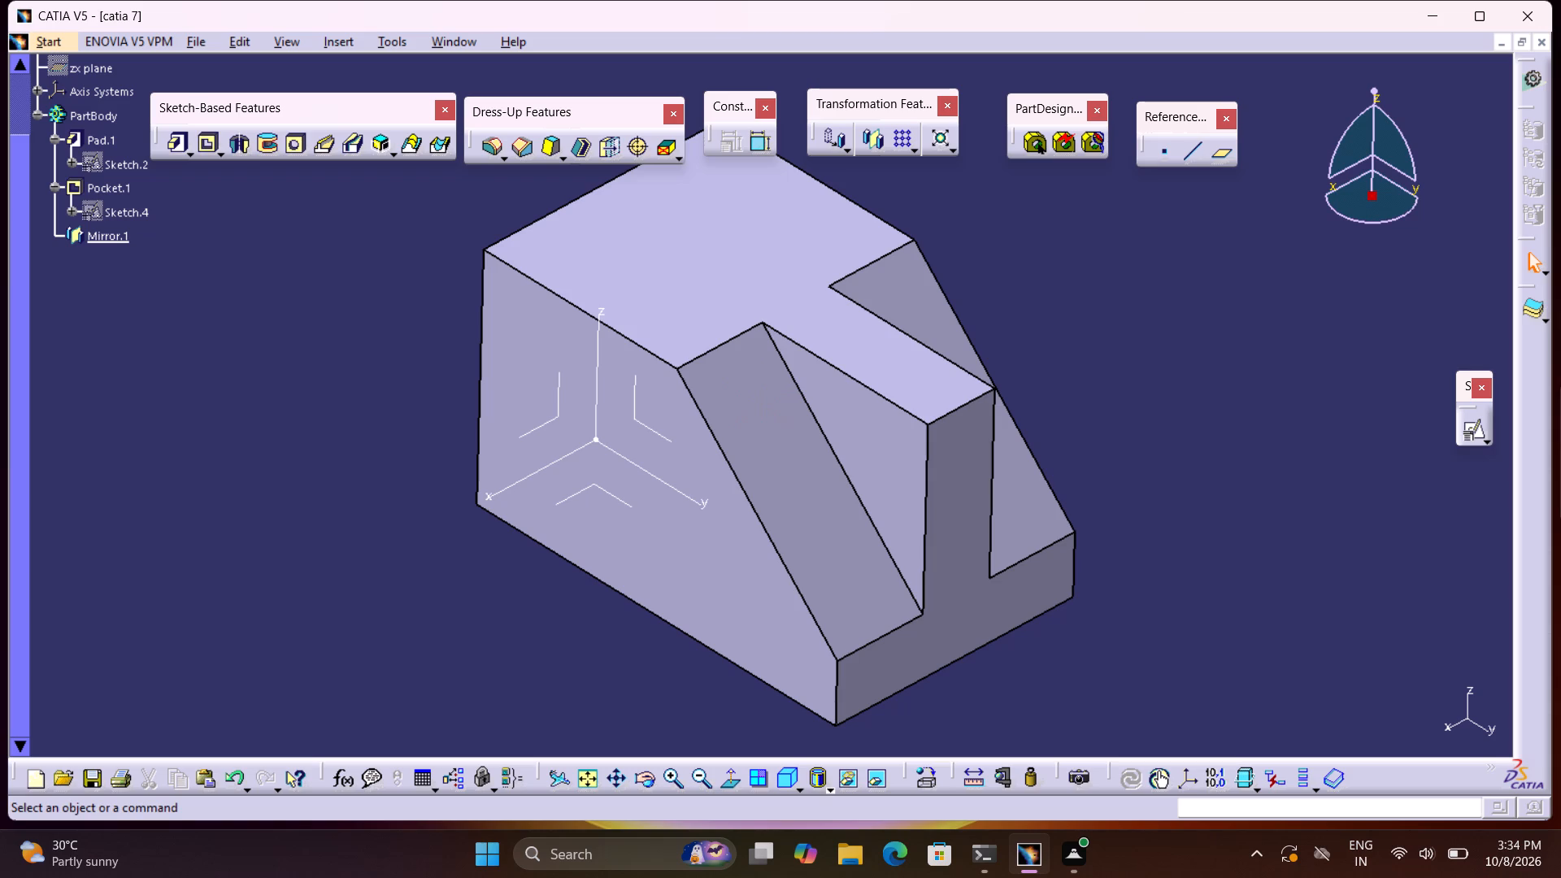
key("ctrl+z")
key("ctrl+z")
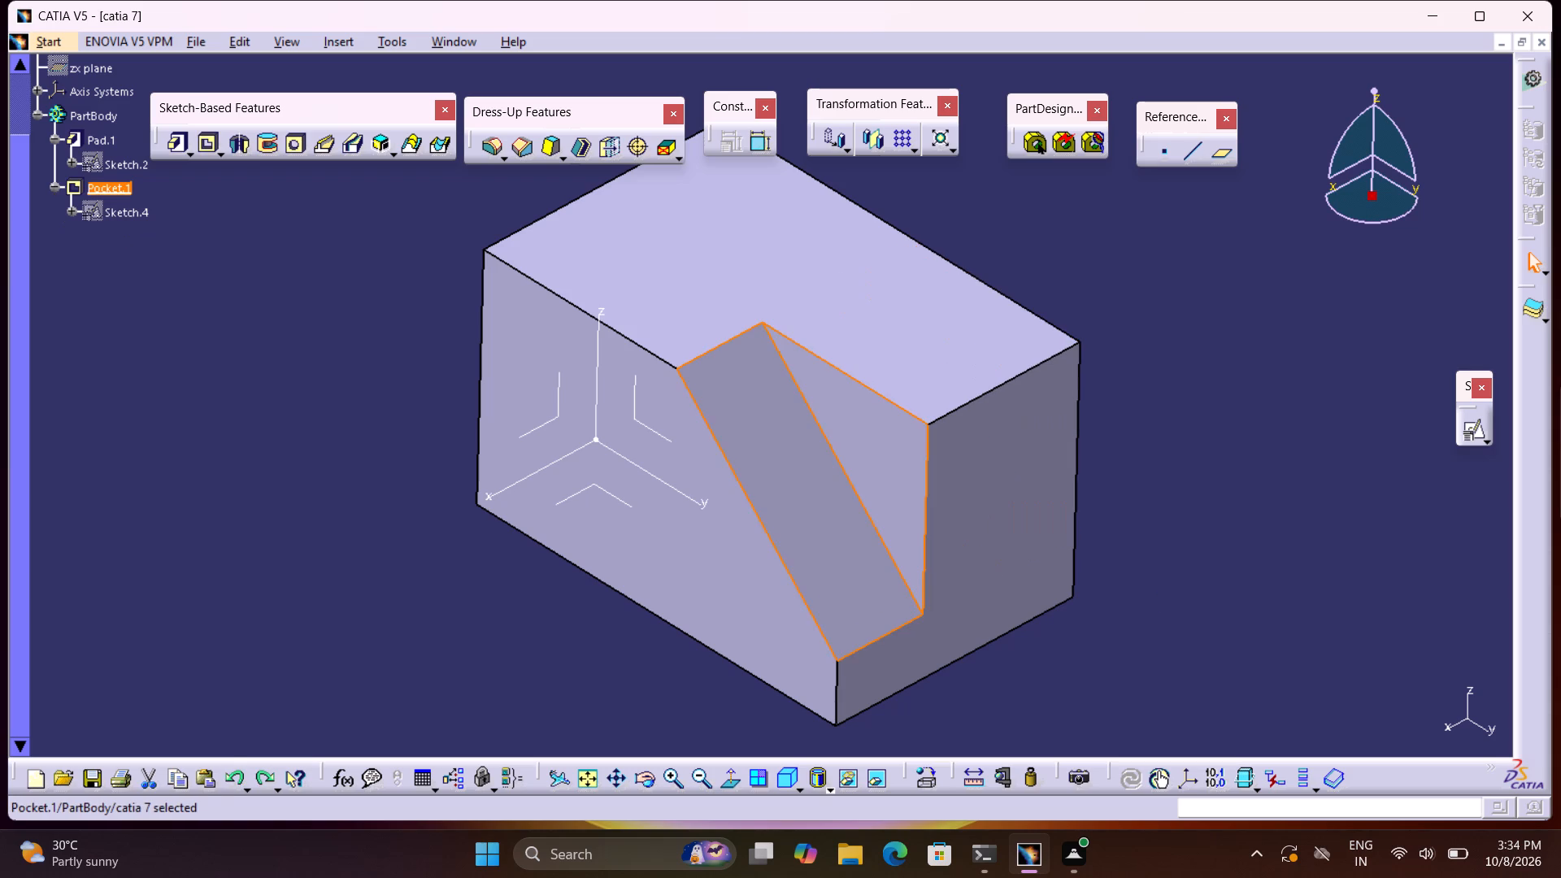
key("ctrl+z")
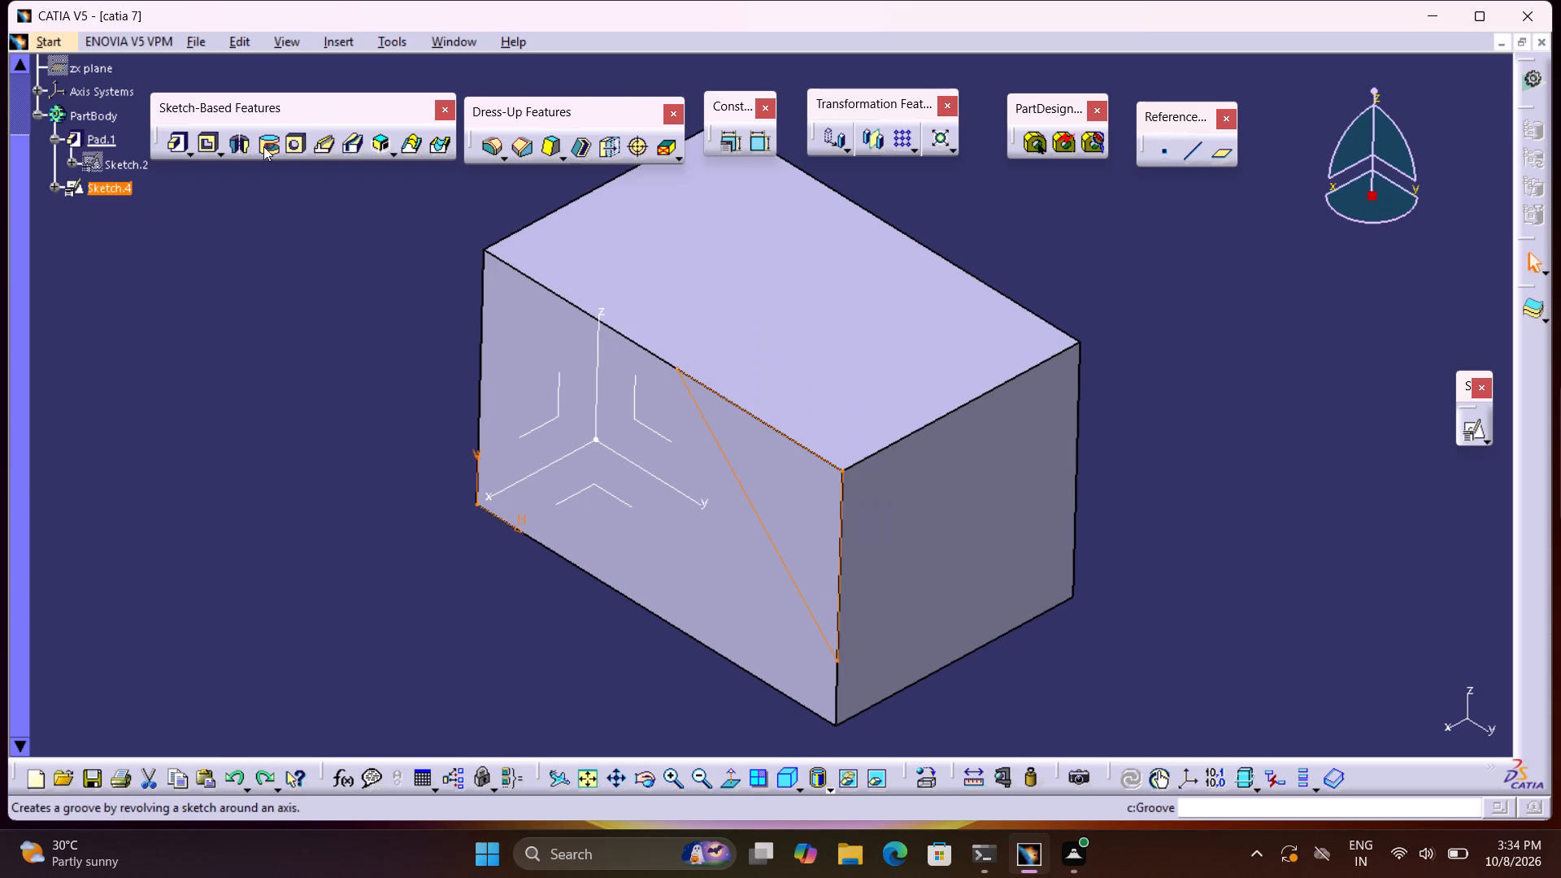
Cut a pocket from the triangular corner sketch with its first limit set to Up to last.
left_click(208, 138)
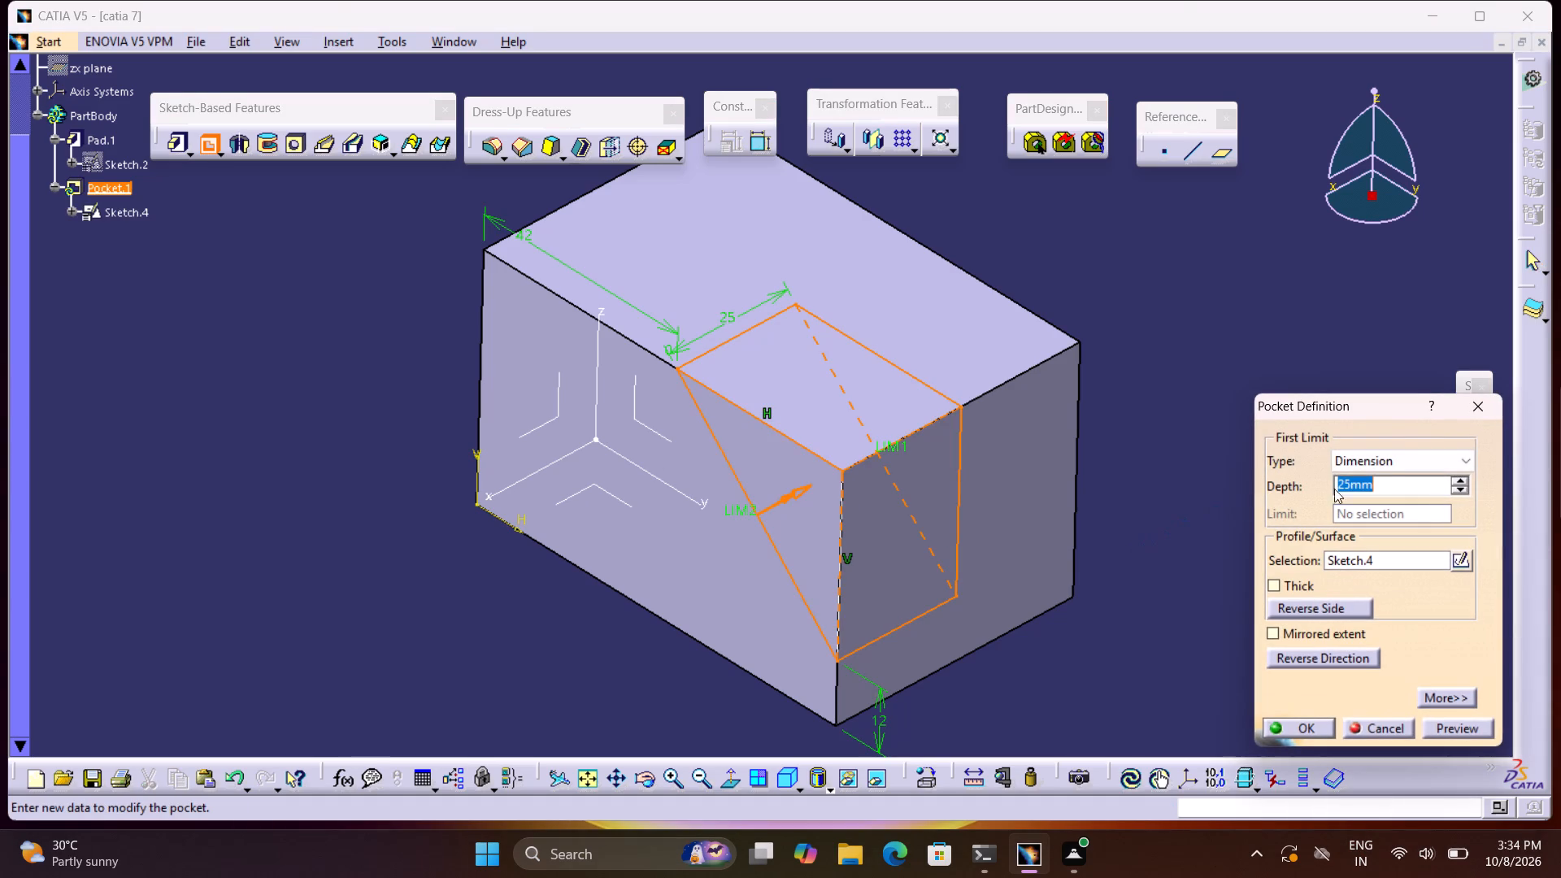
left_click(1376, 458)
left_click(1389, 511)
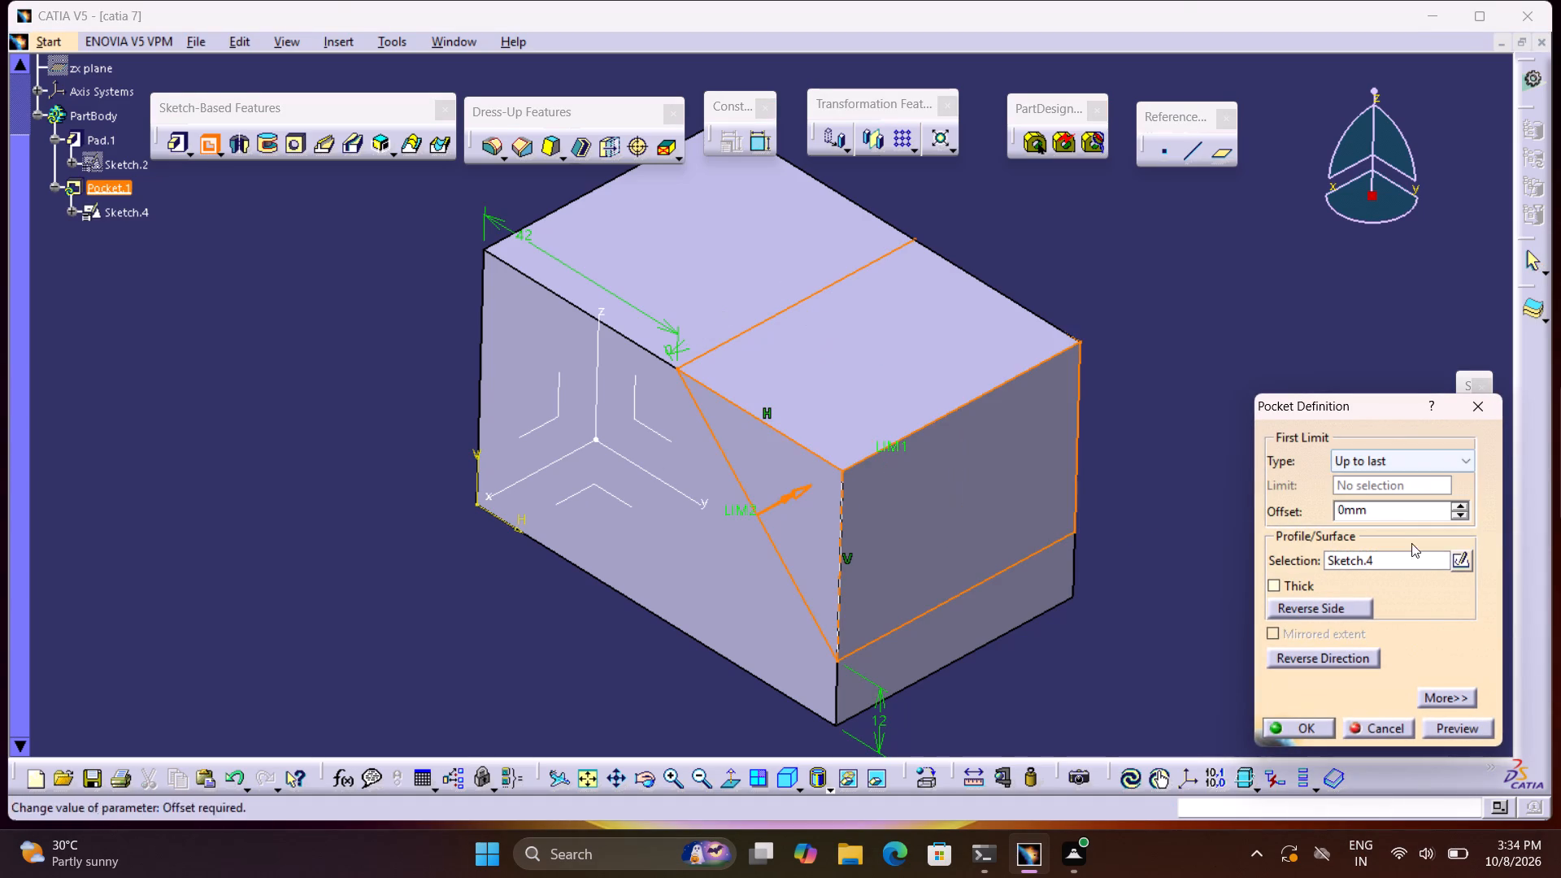
left_click(1318, 726)
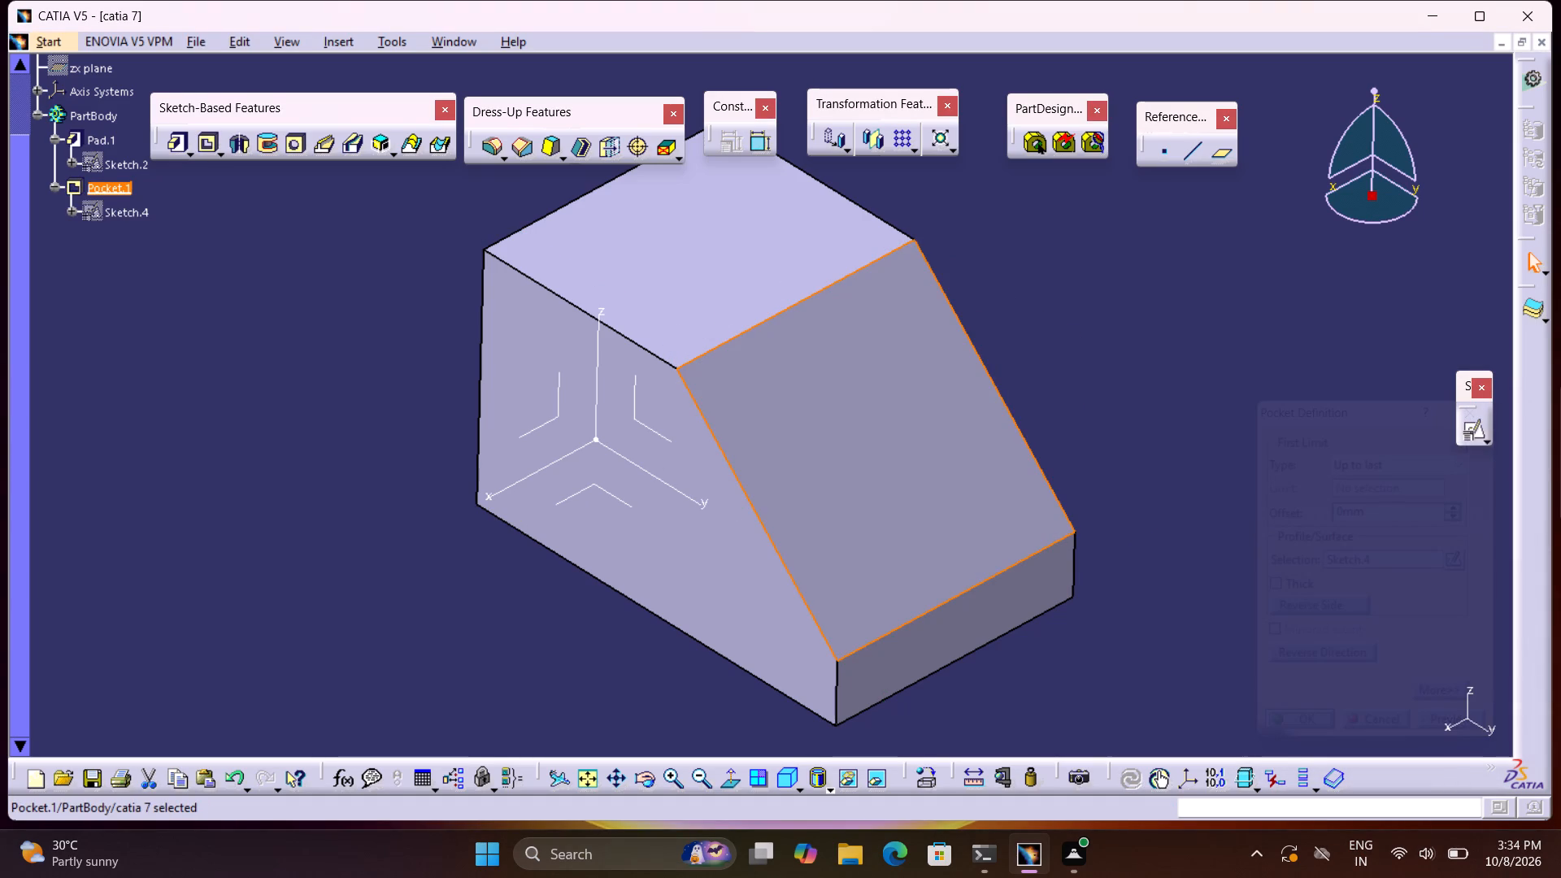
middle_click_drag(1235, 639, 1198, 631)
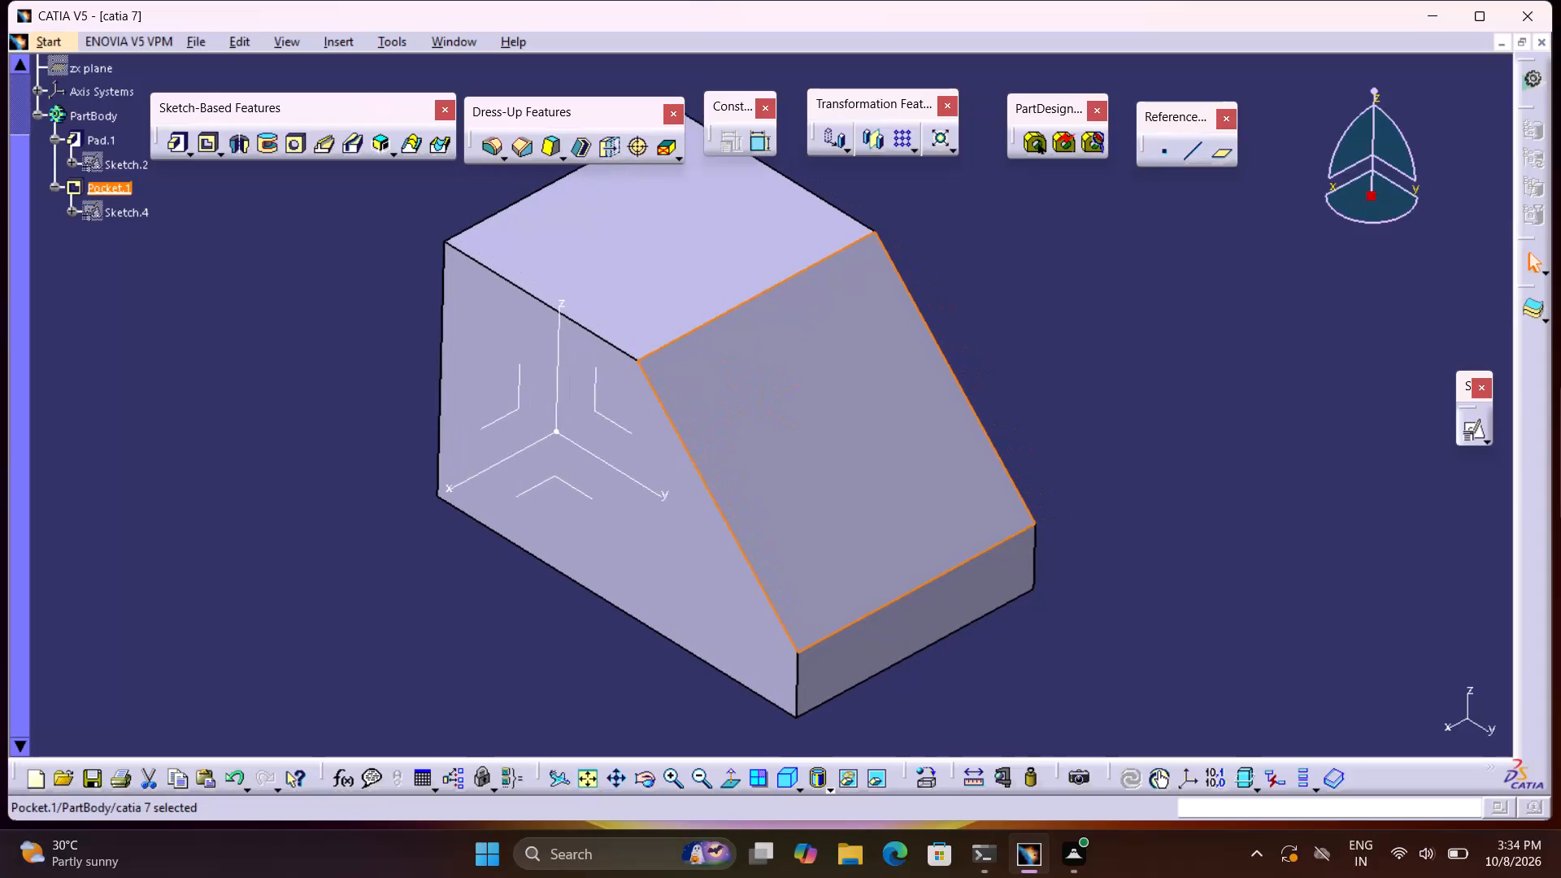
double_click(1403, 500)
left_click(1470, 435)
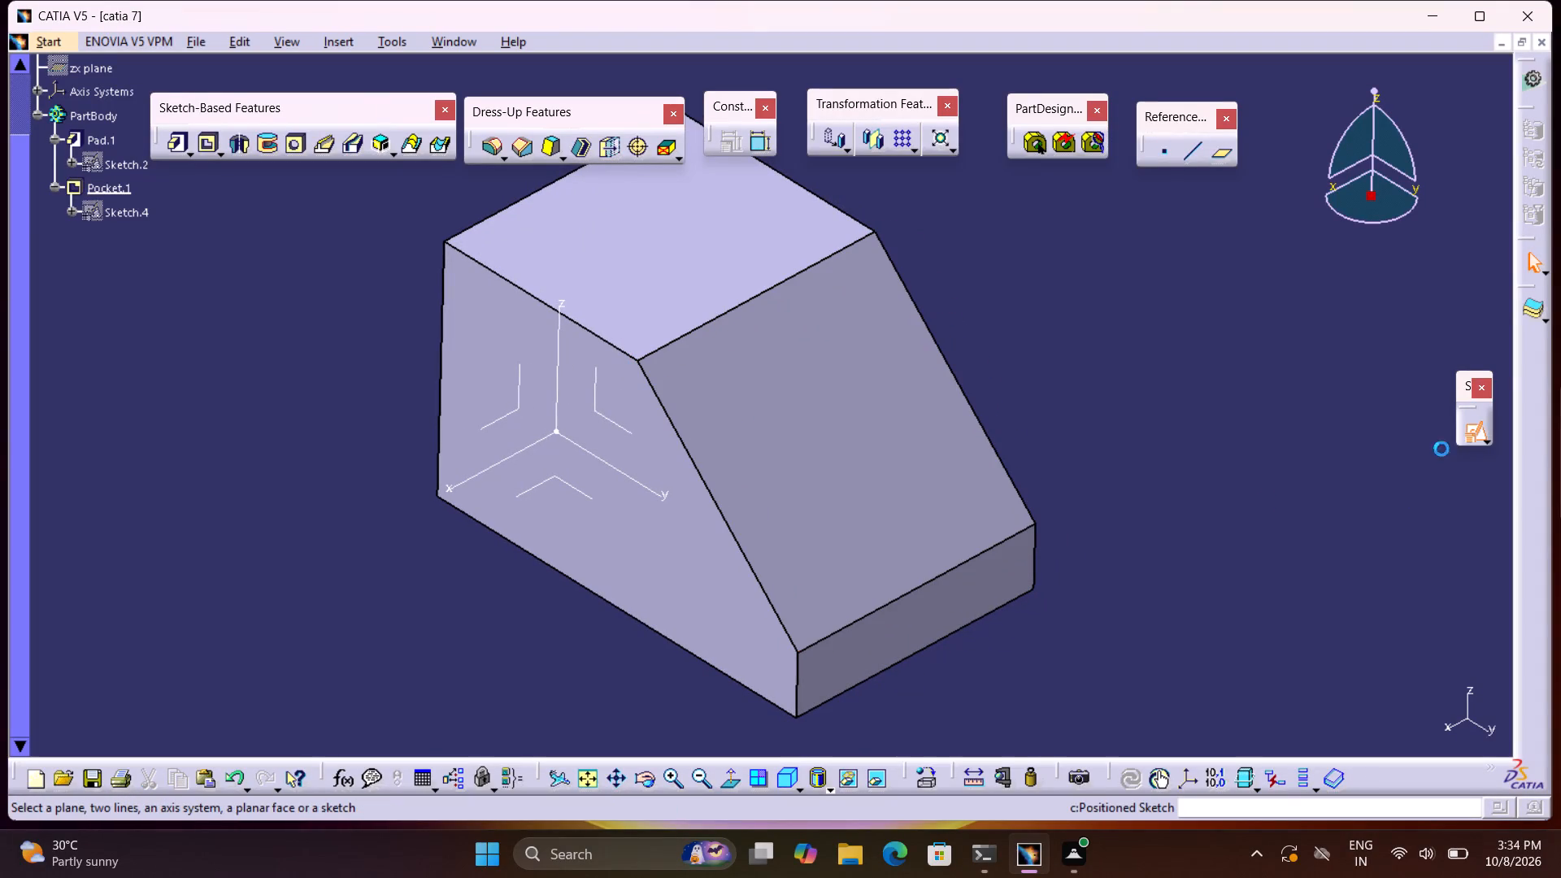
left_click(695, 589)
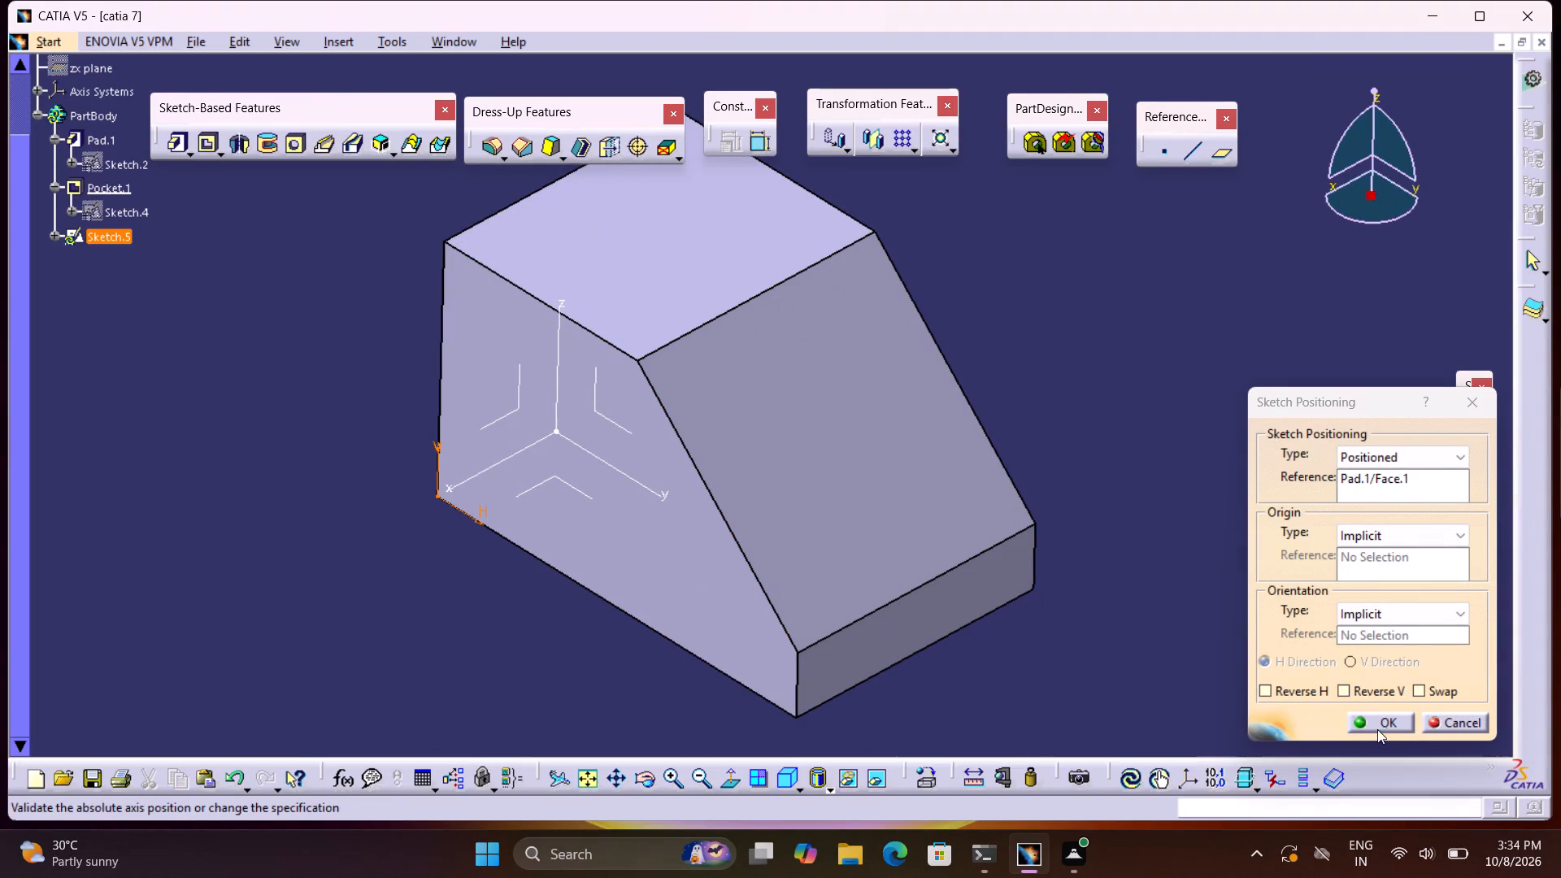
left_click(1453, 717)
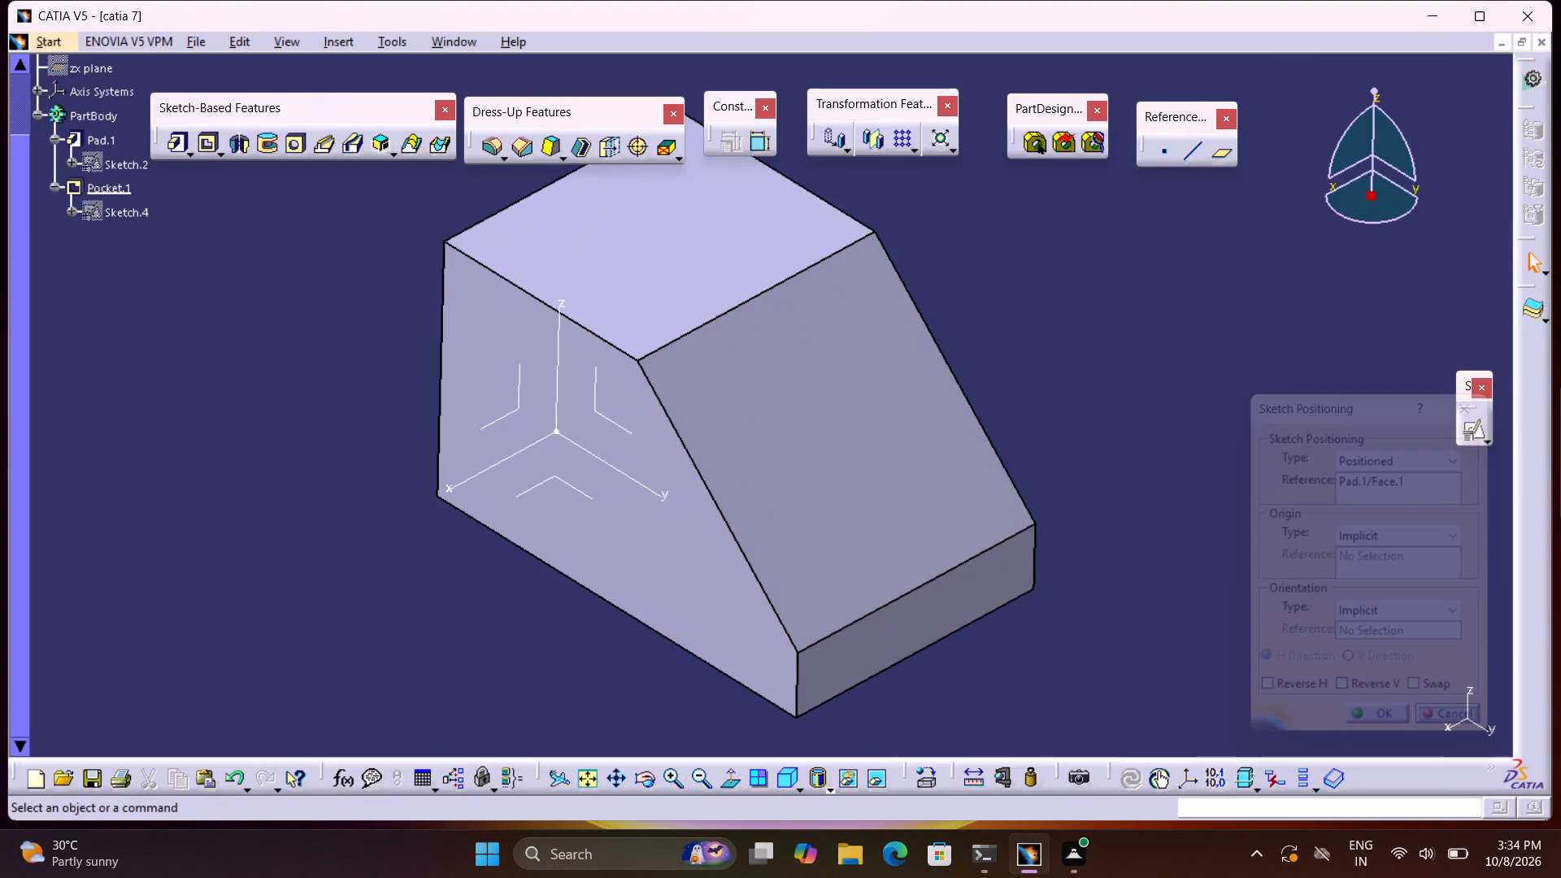
Start a positioned sketch on the block's side face with the sloped outline and project that face's edges into it.
left_click(1472, 428)
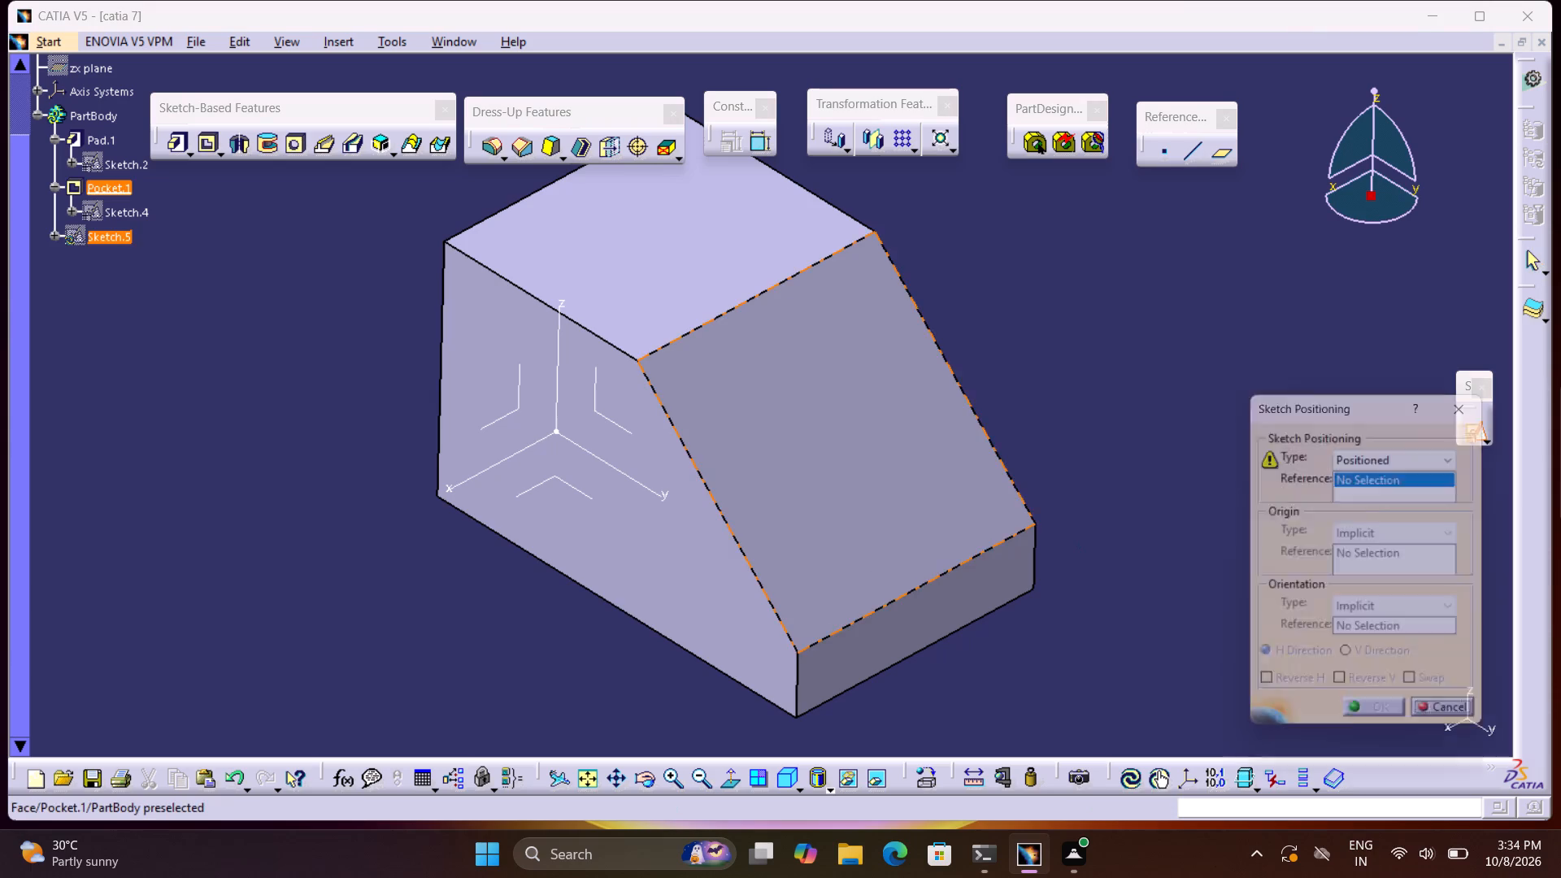
left_click(698, 591)
left_click(1374, 728)
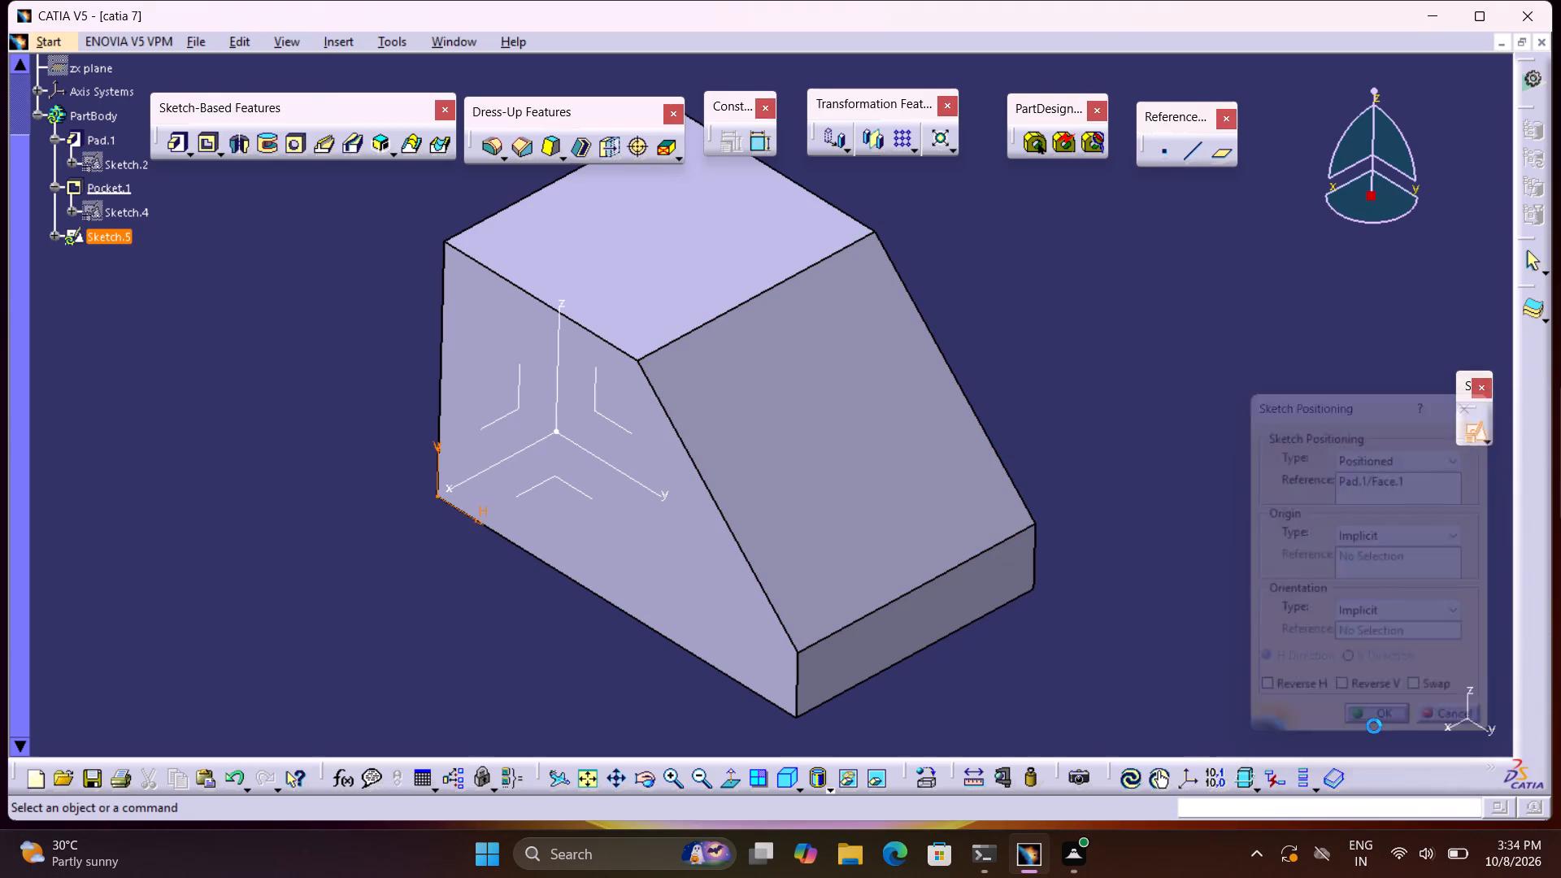
middle_click_drag(1057, 693, 1131, 623)
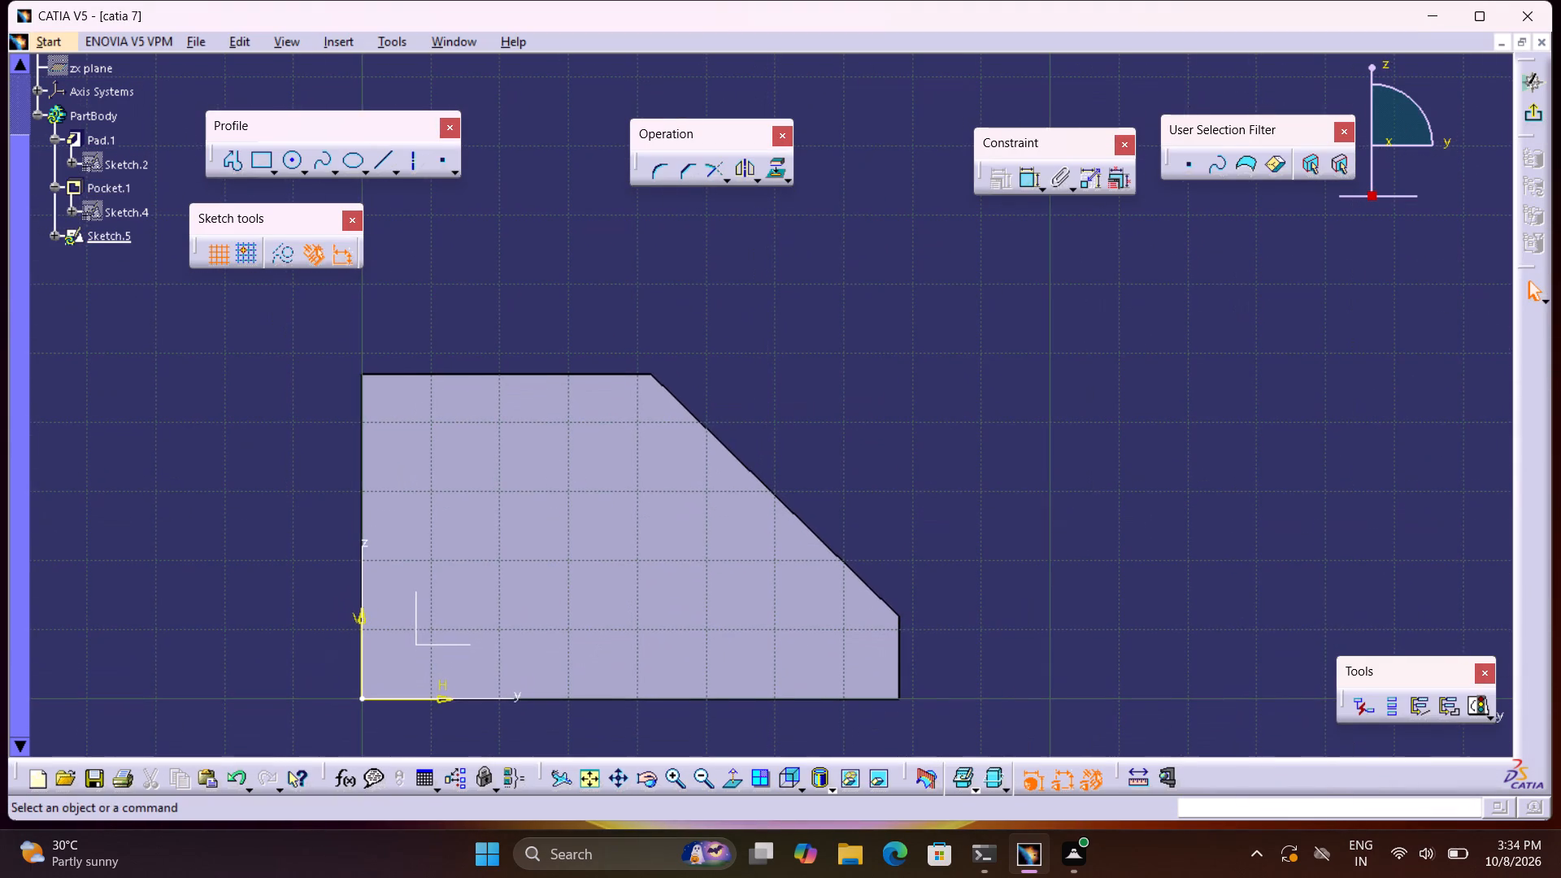
left_click(239, 163)
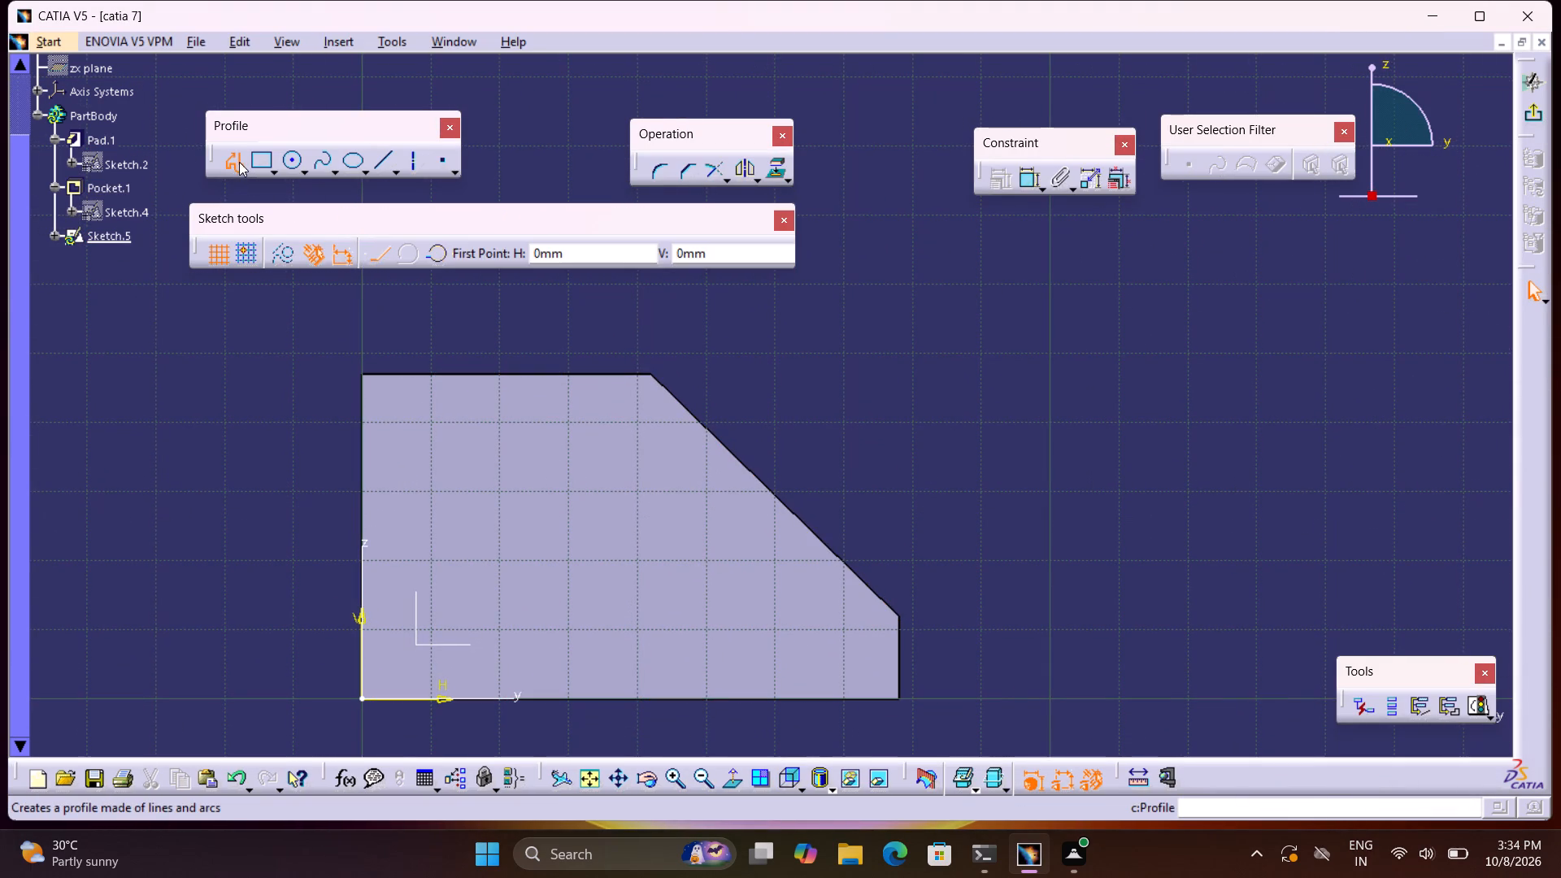
left_click(774, 167)
left_click(626, 406)
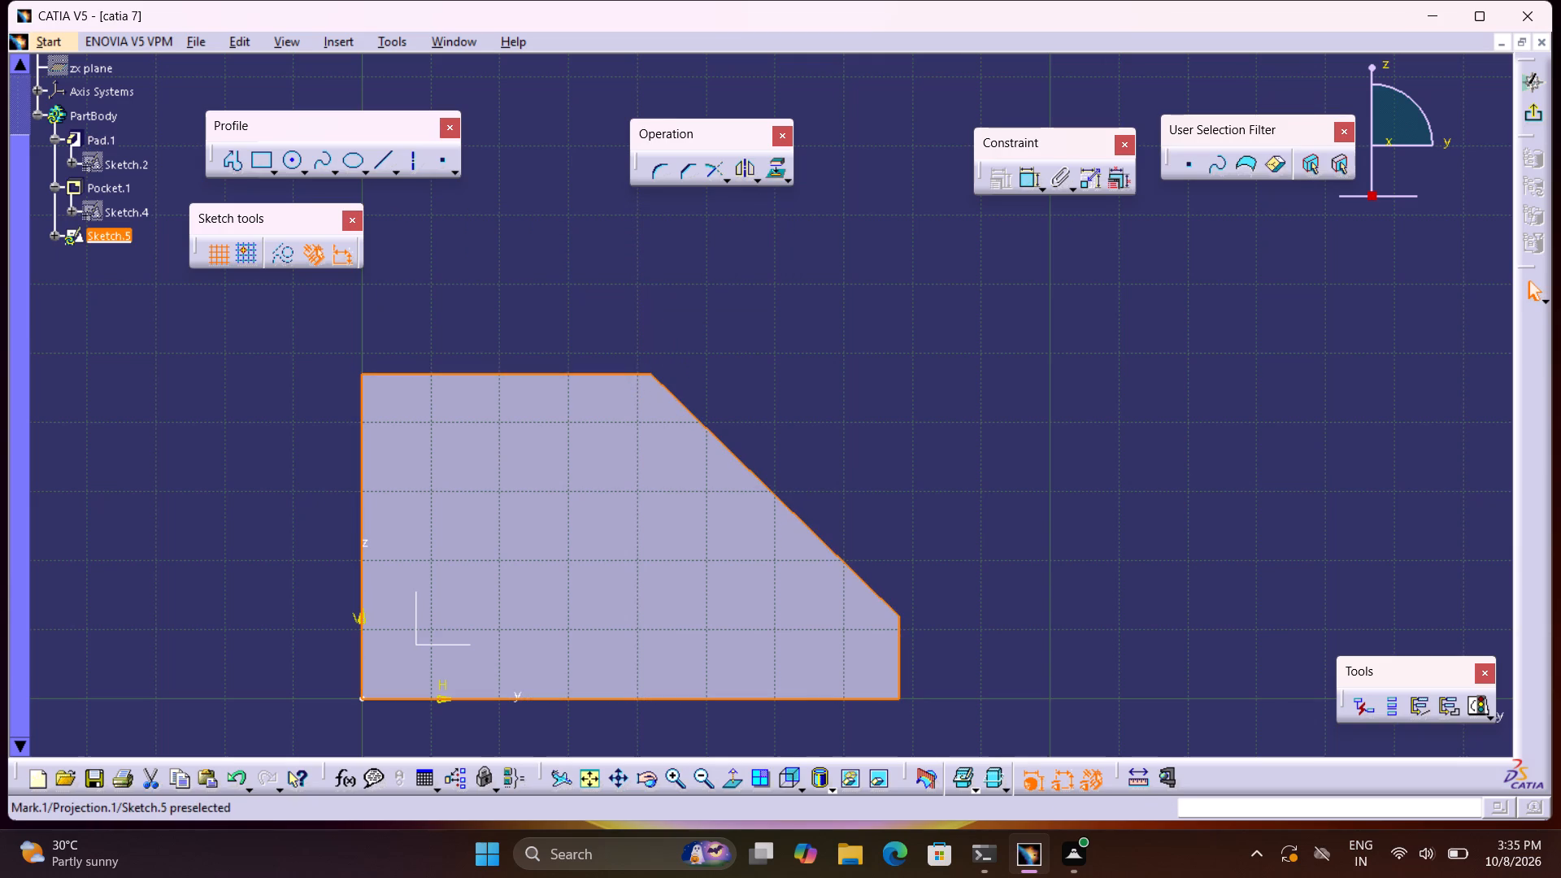
Draw a vertical line about 35 mm down from the slope's upper end and a horizontal line about 37 mm to its lower end.
left_click(233, 167)
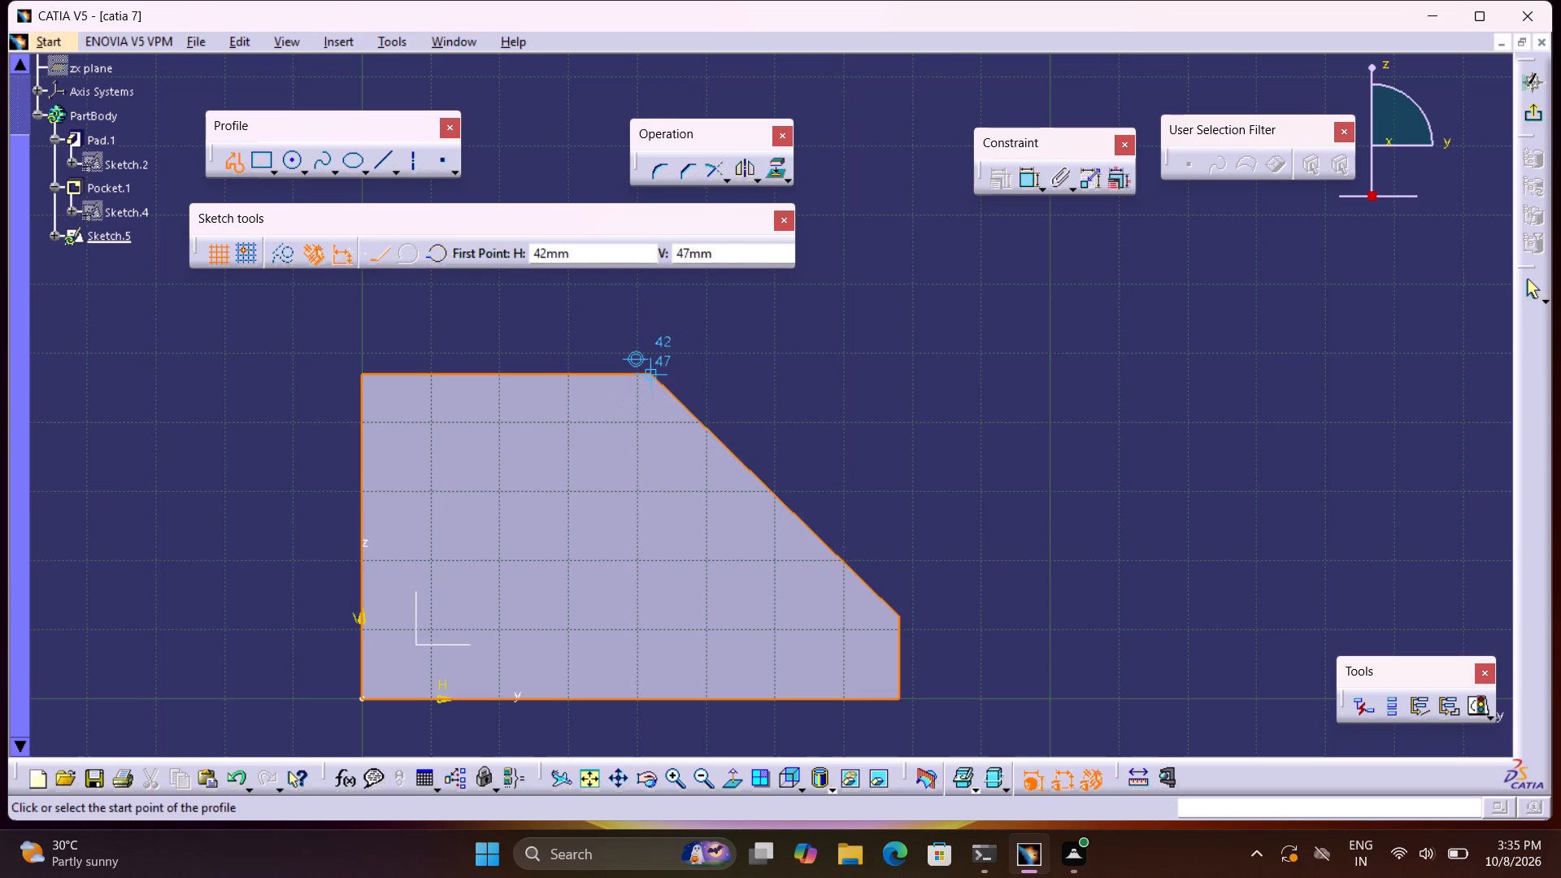
left_click(648, 372)
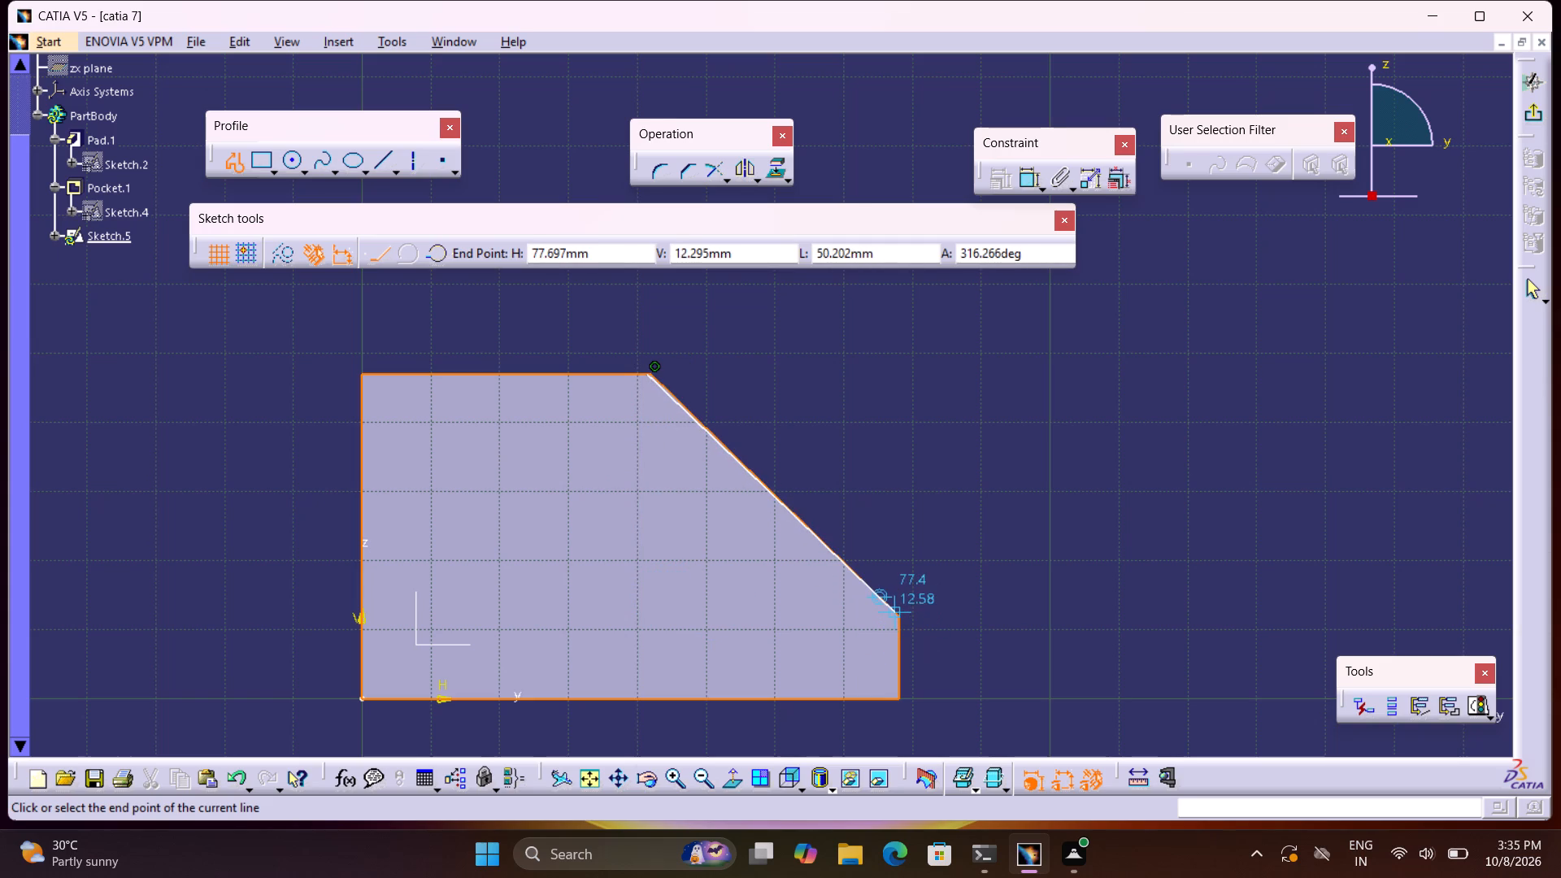
left_click(645, 606)
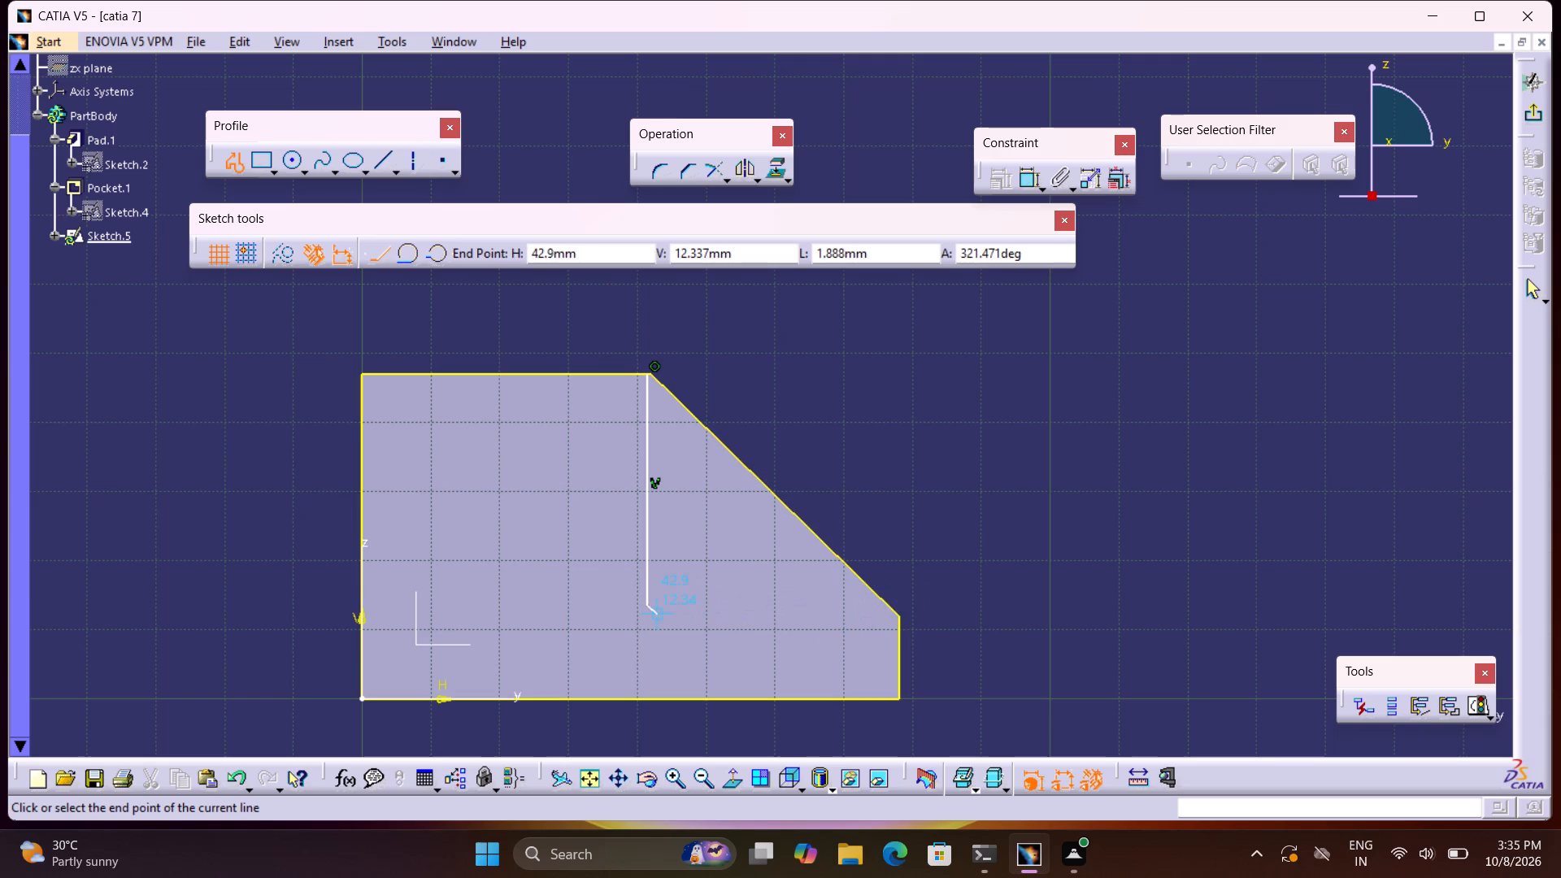
key("ctrl+z")
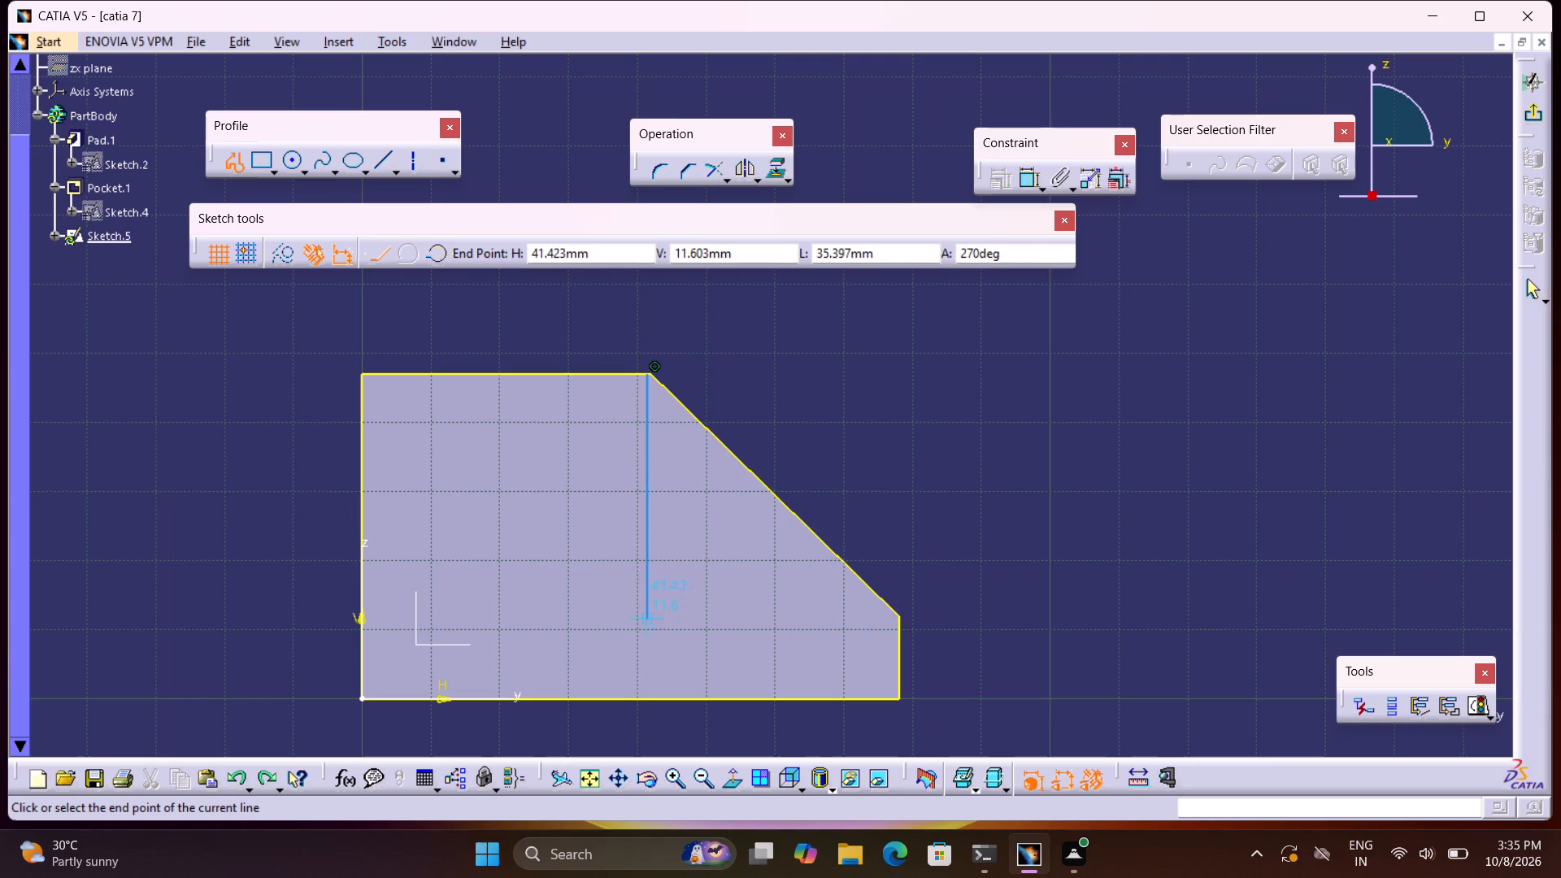
left_click(647, 619)
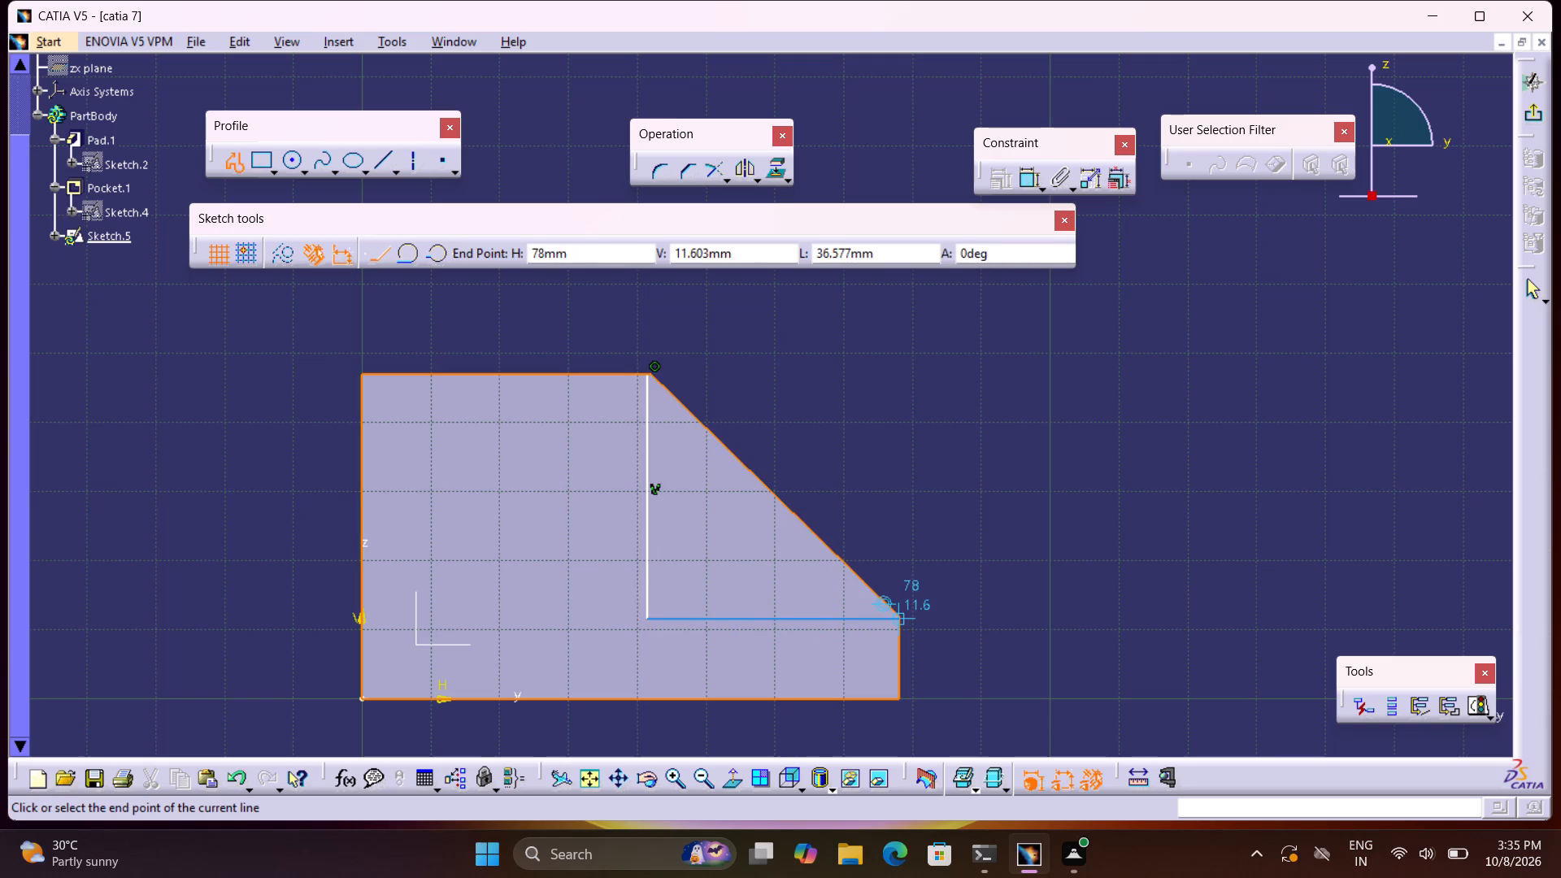
left_click(898, 616)
key("Escape")
key("Escape")
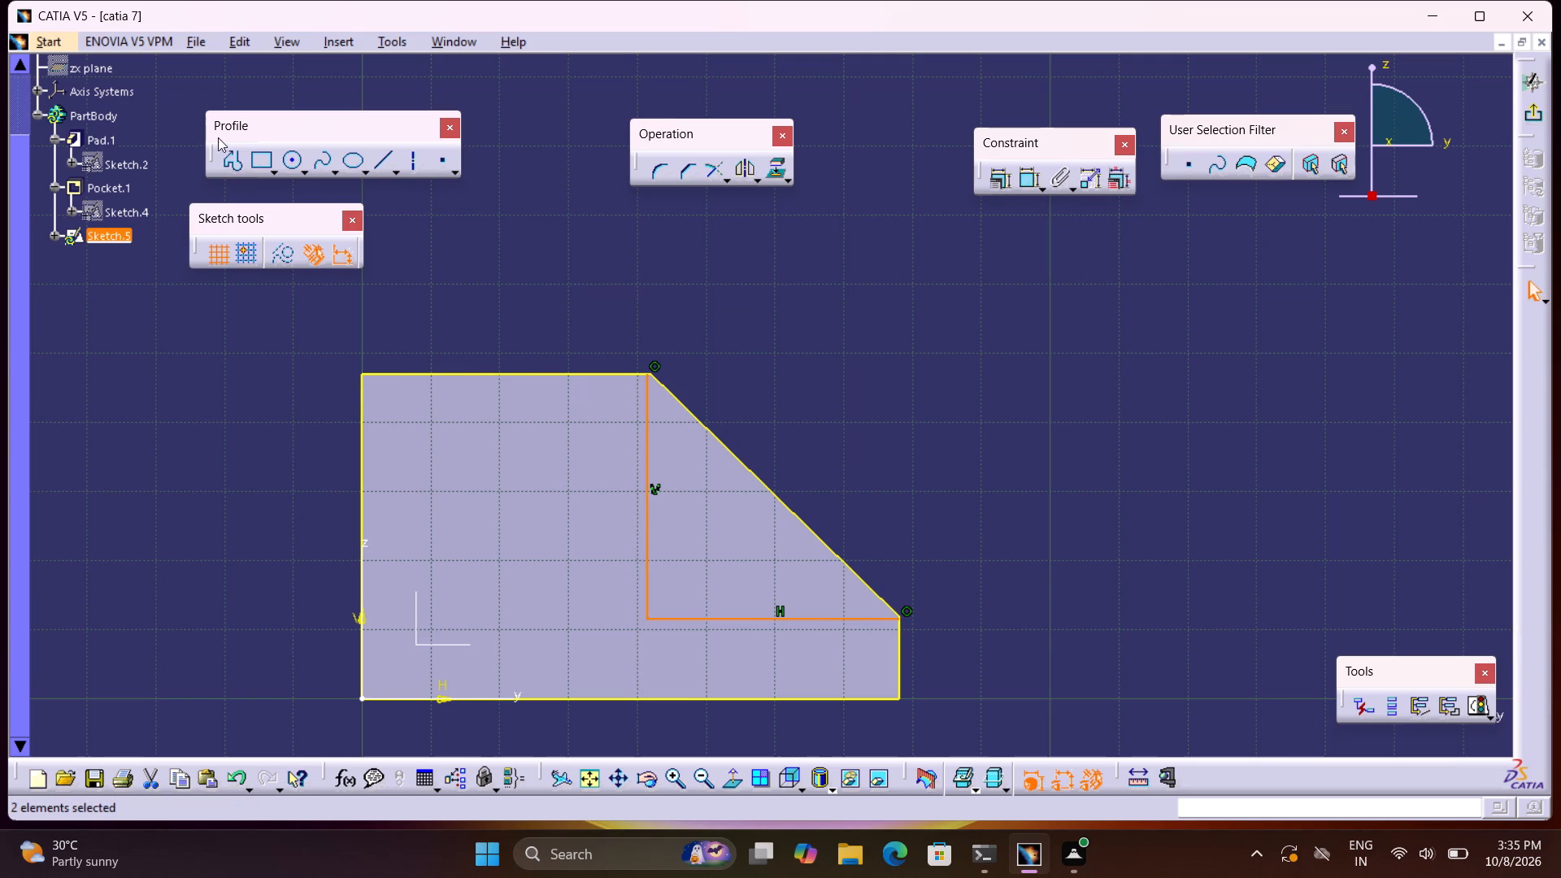
Close the triangle with a line along the slope between its upper and lower ends, and exit the sketch.
left_click(236, 150)
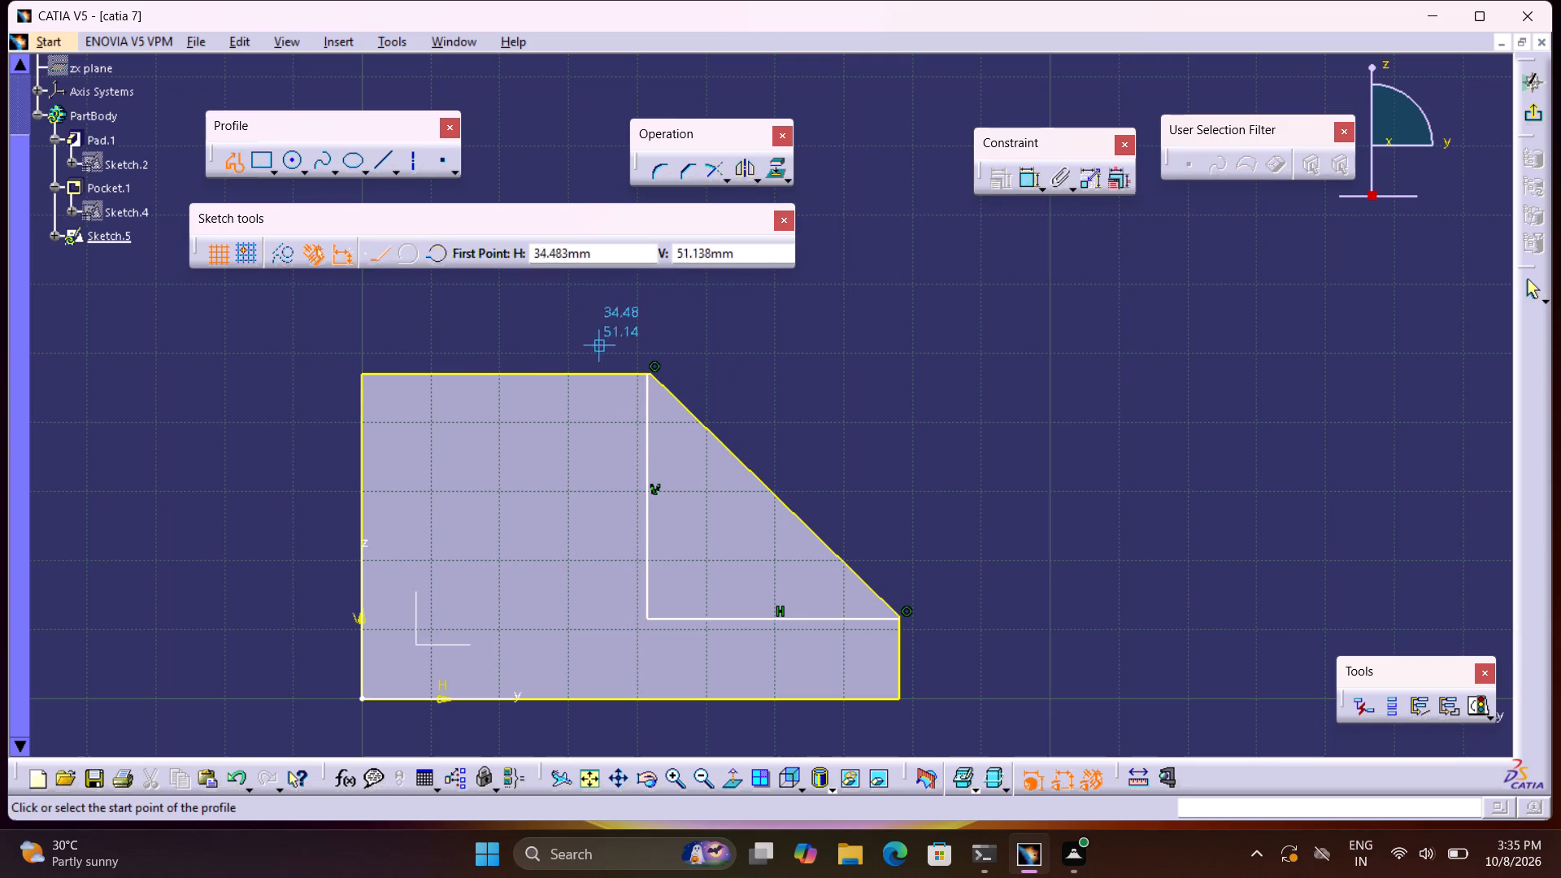
left_click(646, 373)
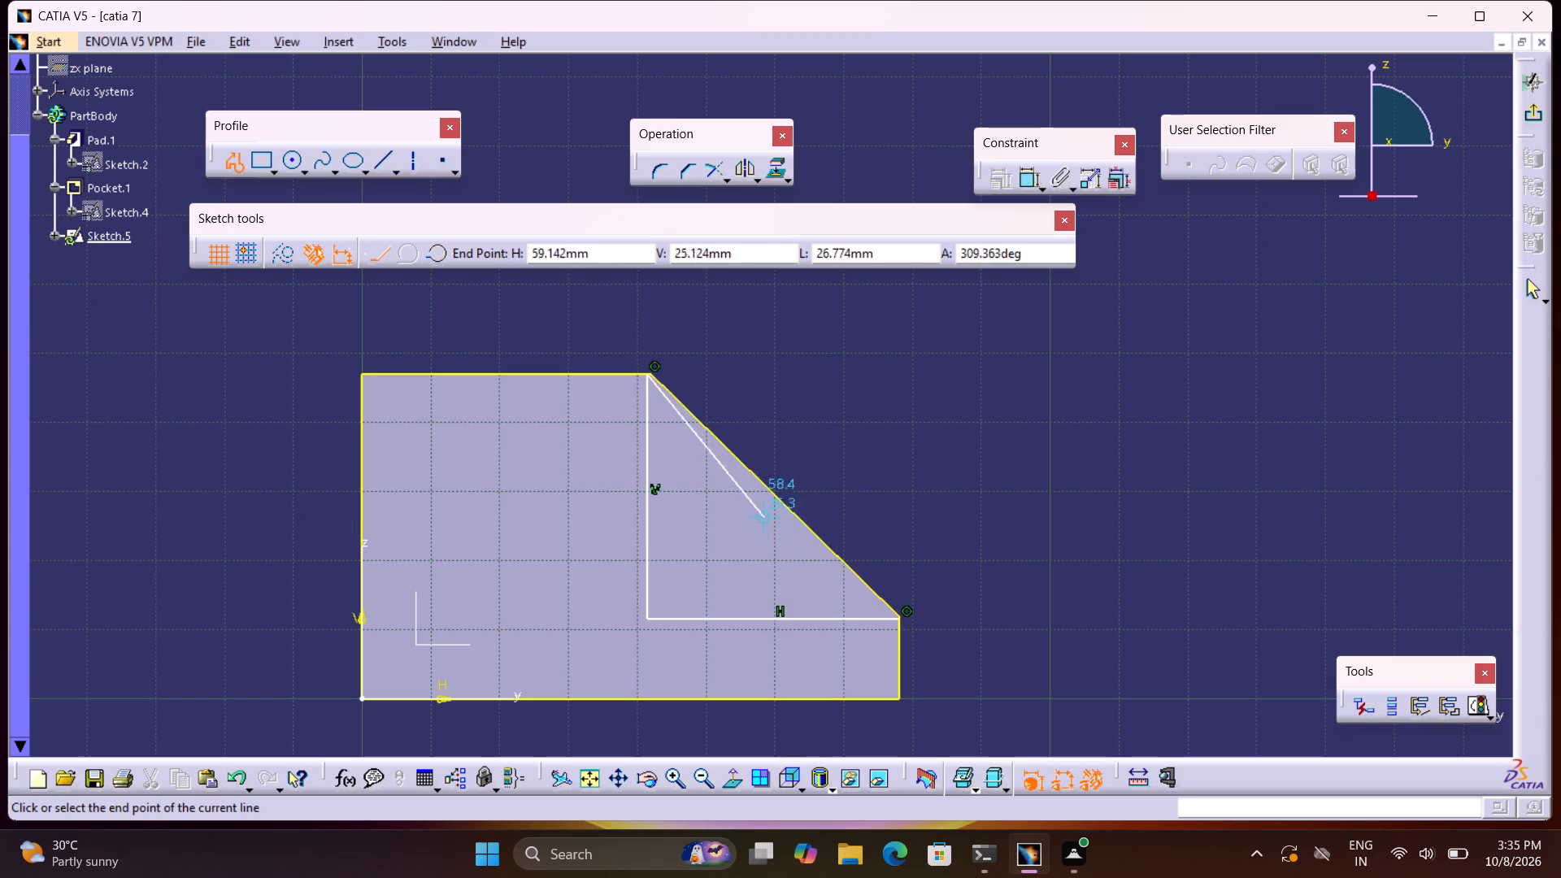
left_click(899, 618)
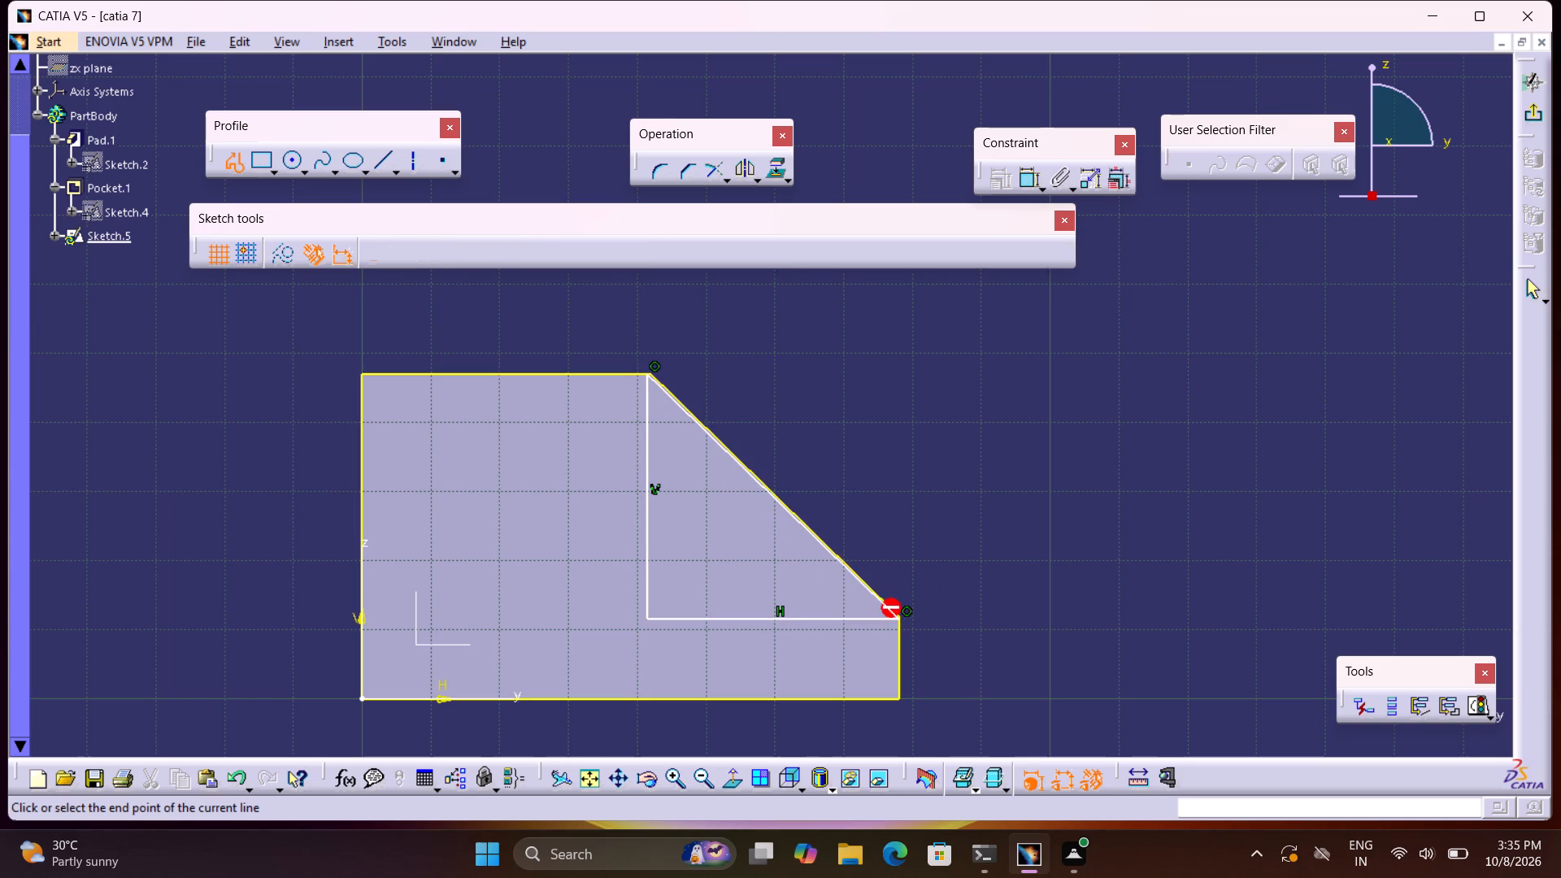
key("Escape")
key("Escape")
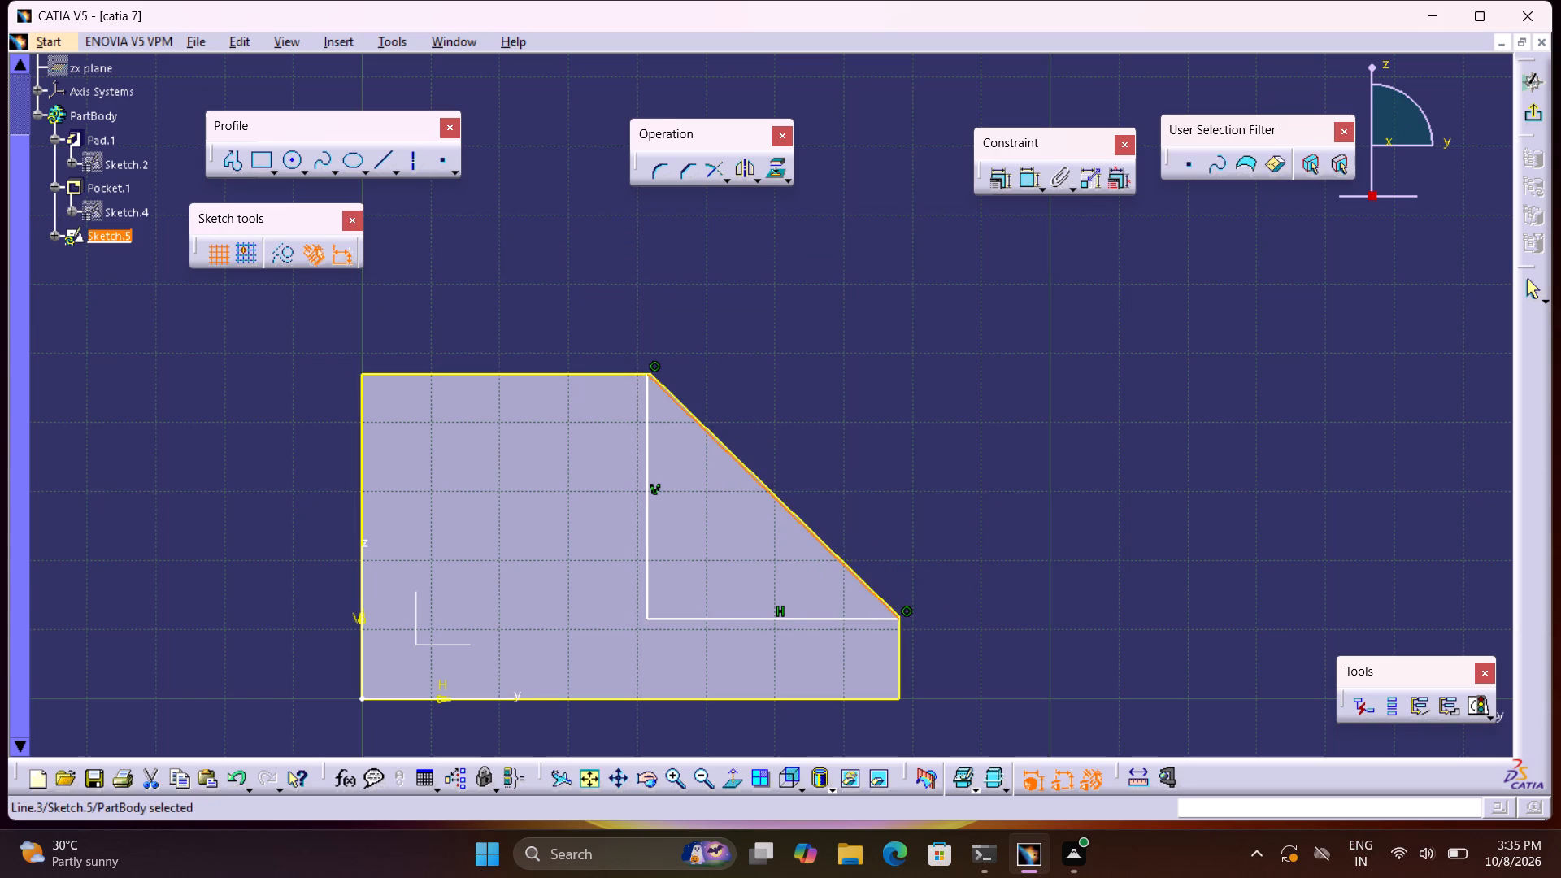
left_click(1537, 116)
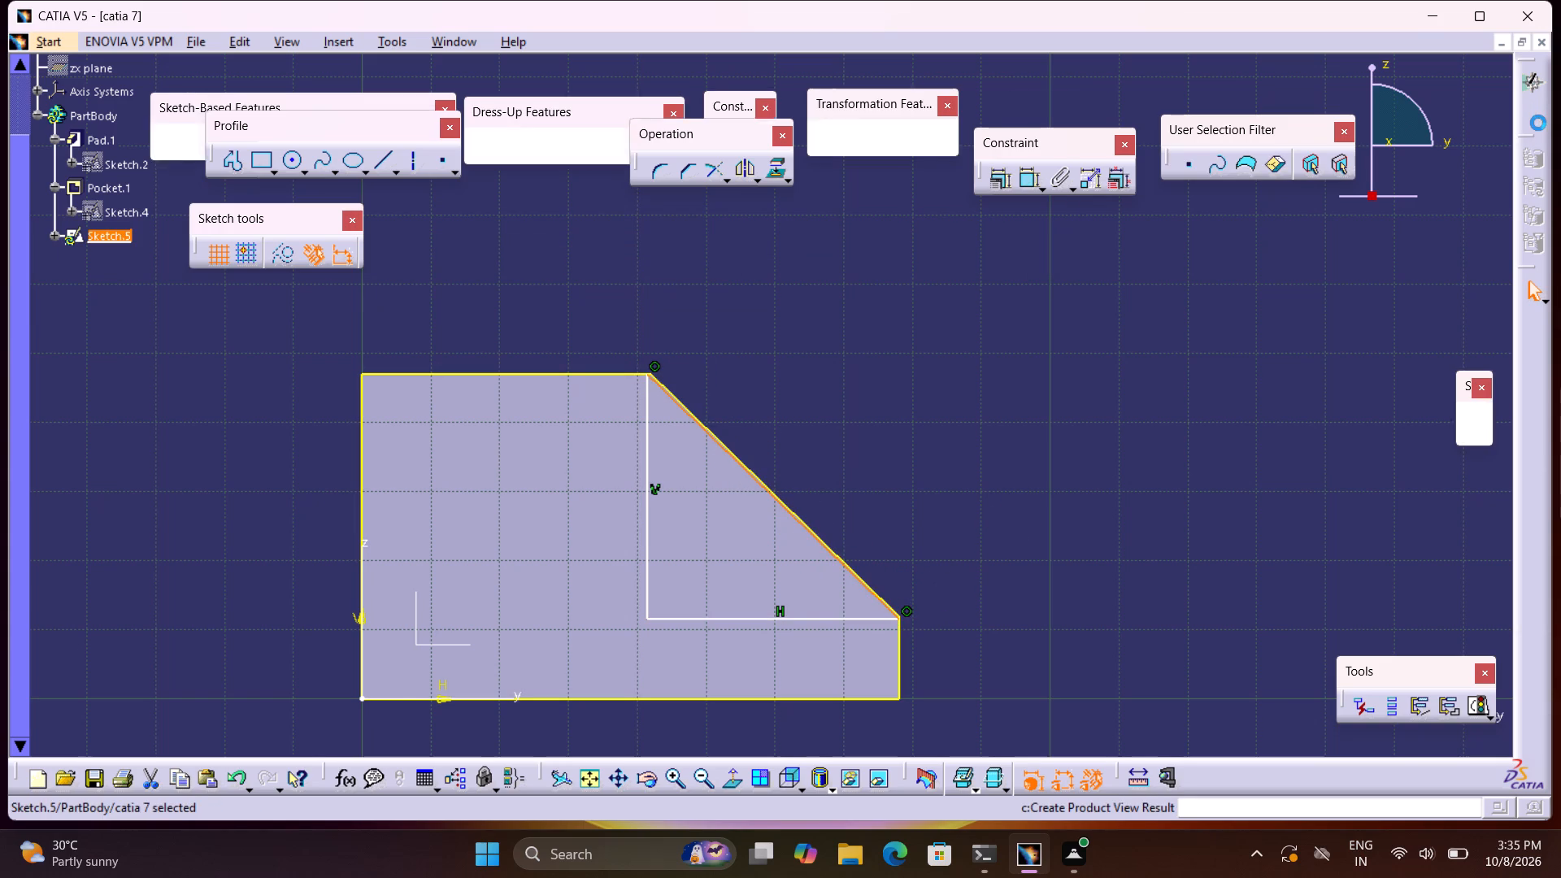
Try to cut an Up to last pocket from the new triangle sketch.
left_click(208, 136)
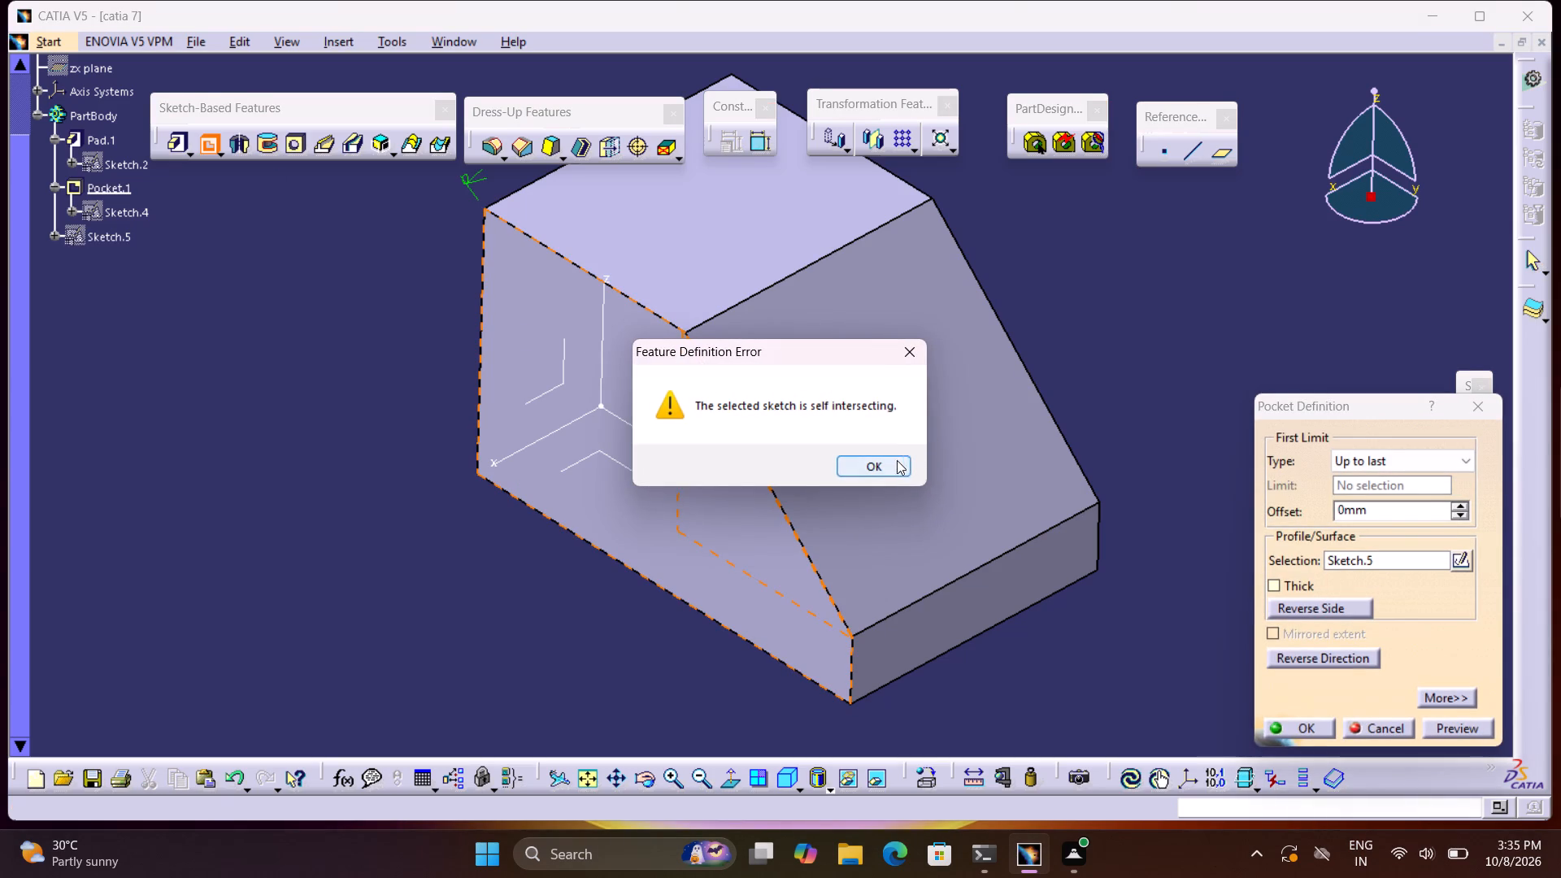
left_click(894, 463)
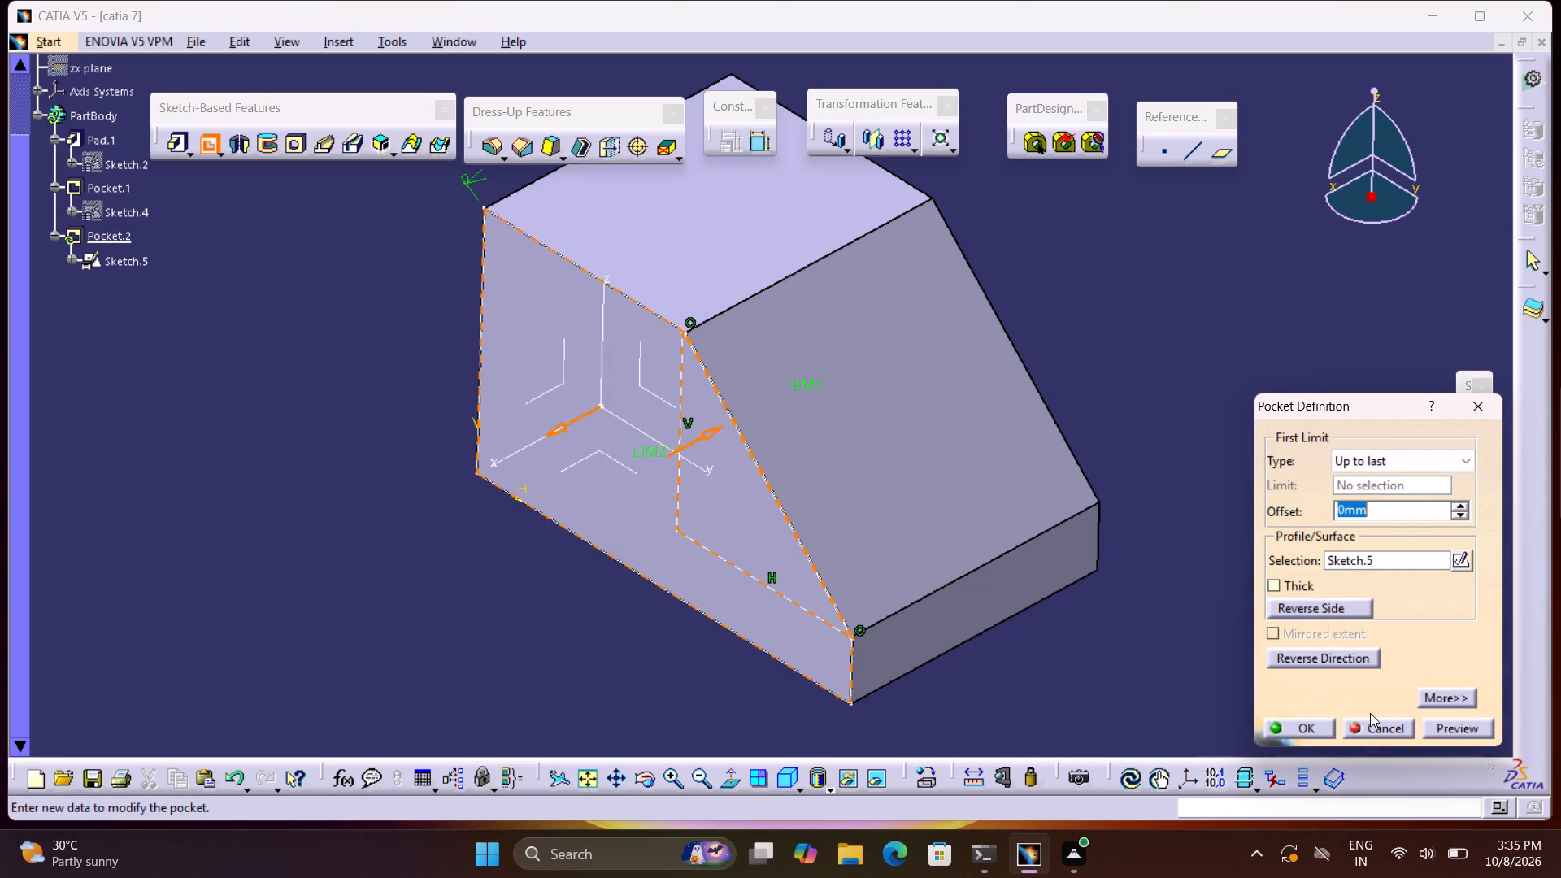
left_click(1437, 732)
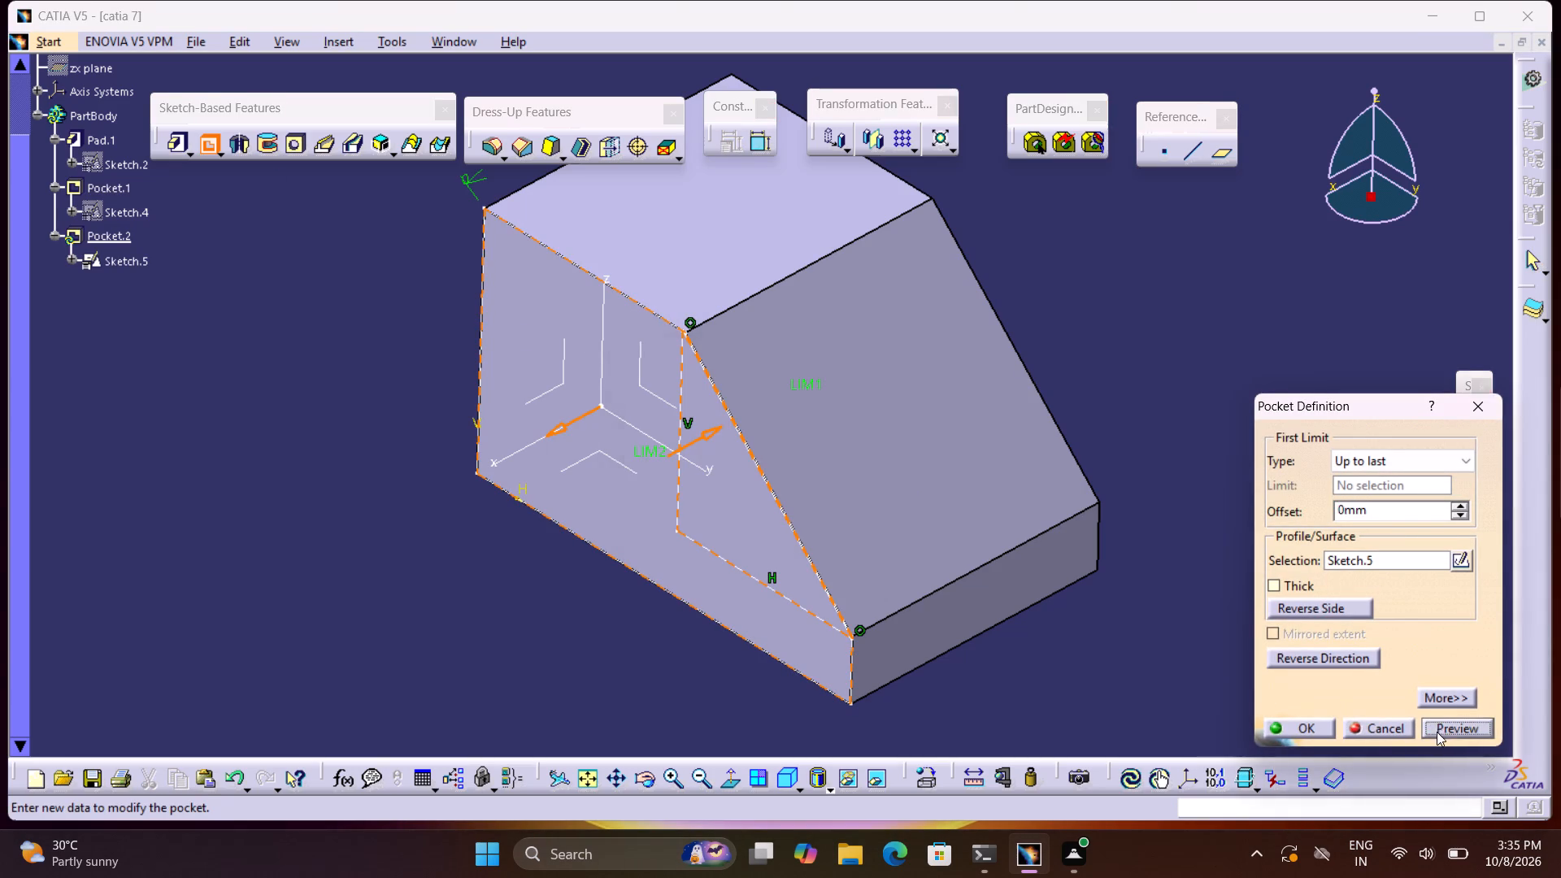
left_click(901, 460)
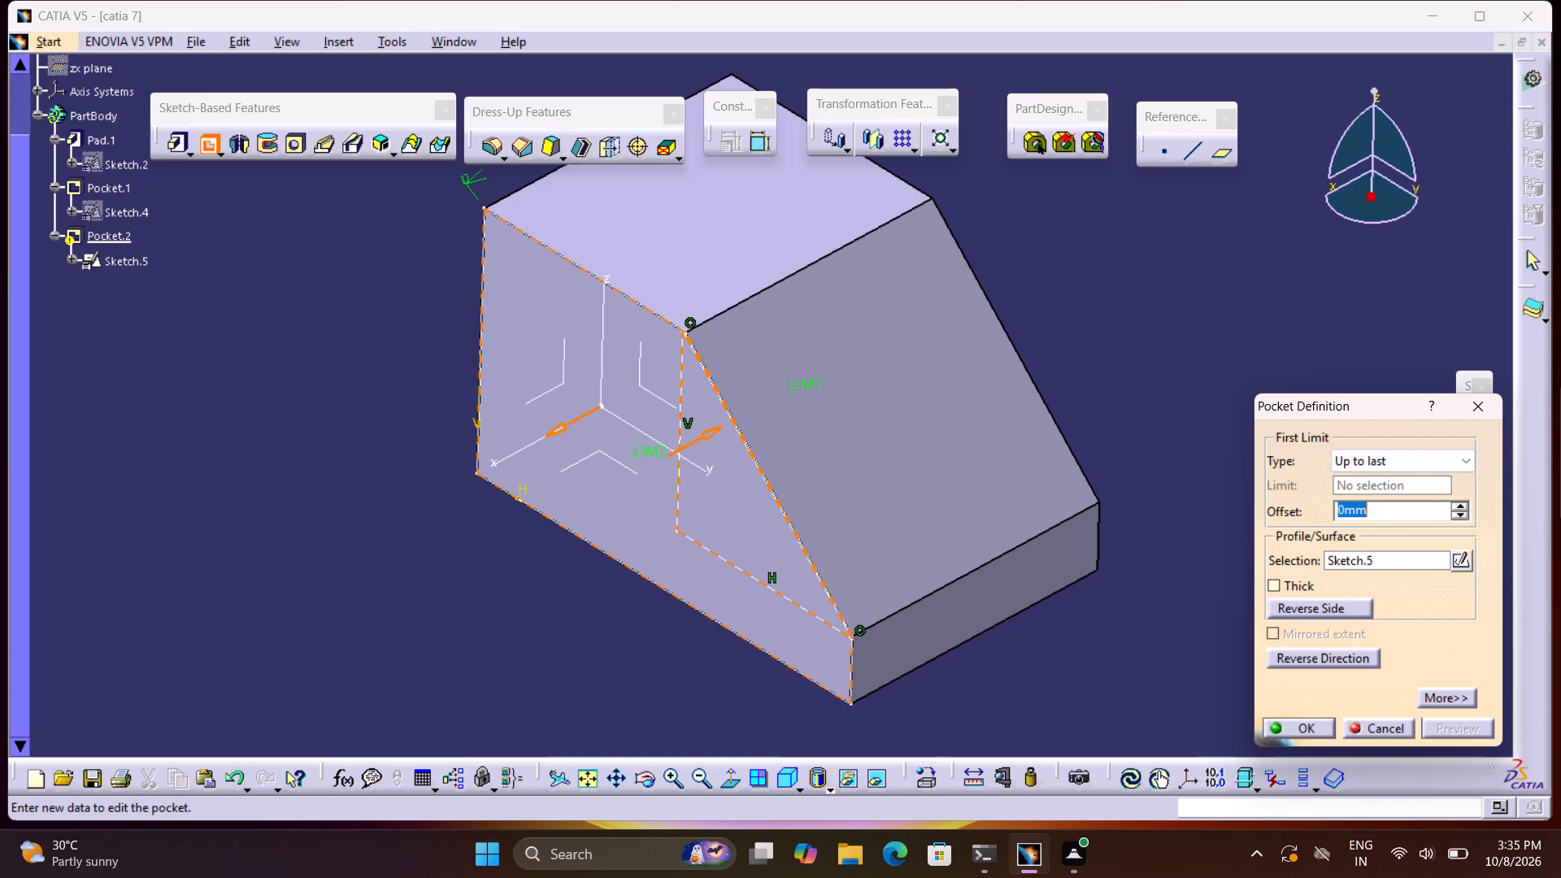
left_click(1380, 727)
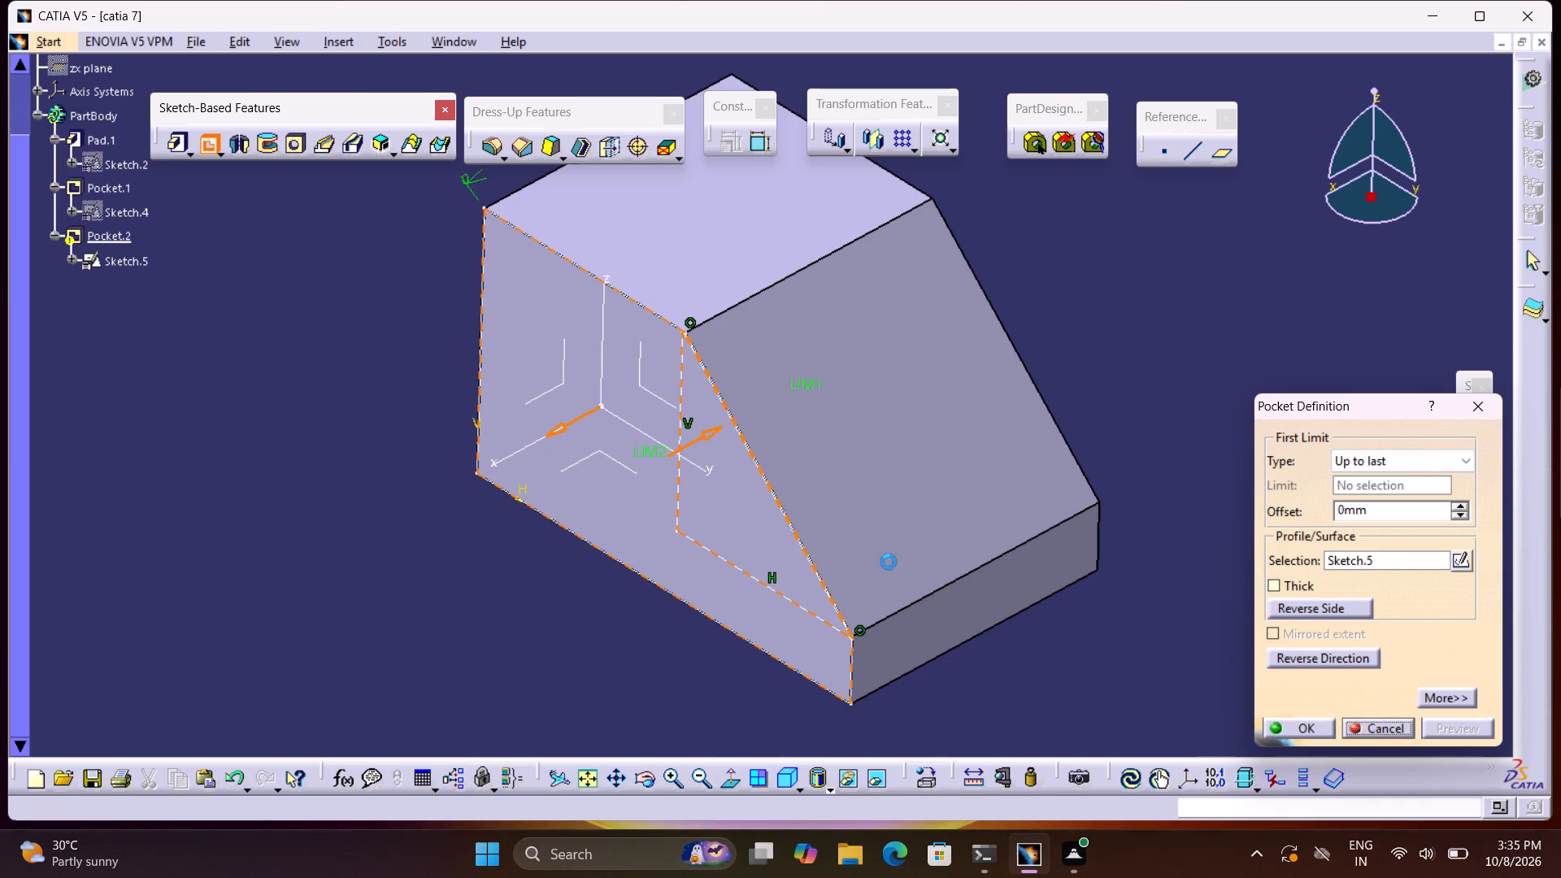
Reopen the new triangle sketch, delete the projected face outline, and exit the sketch.
double_click(124, 237)
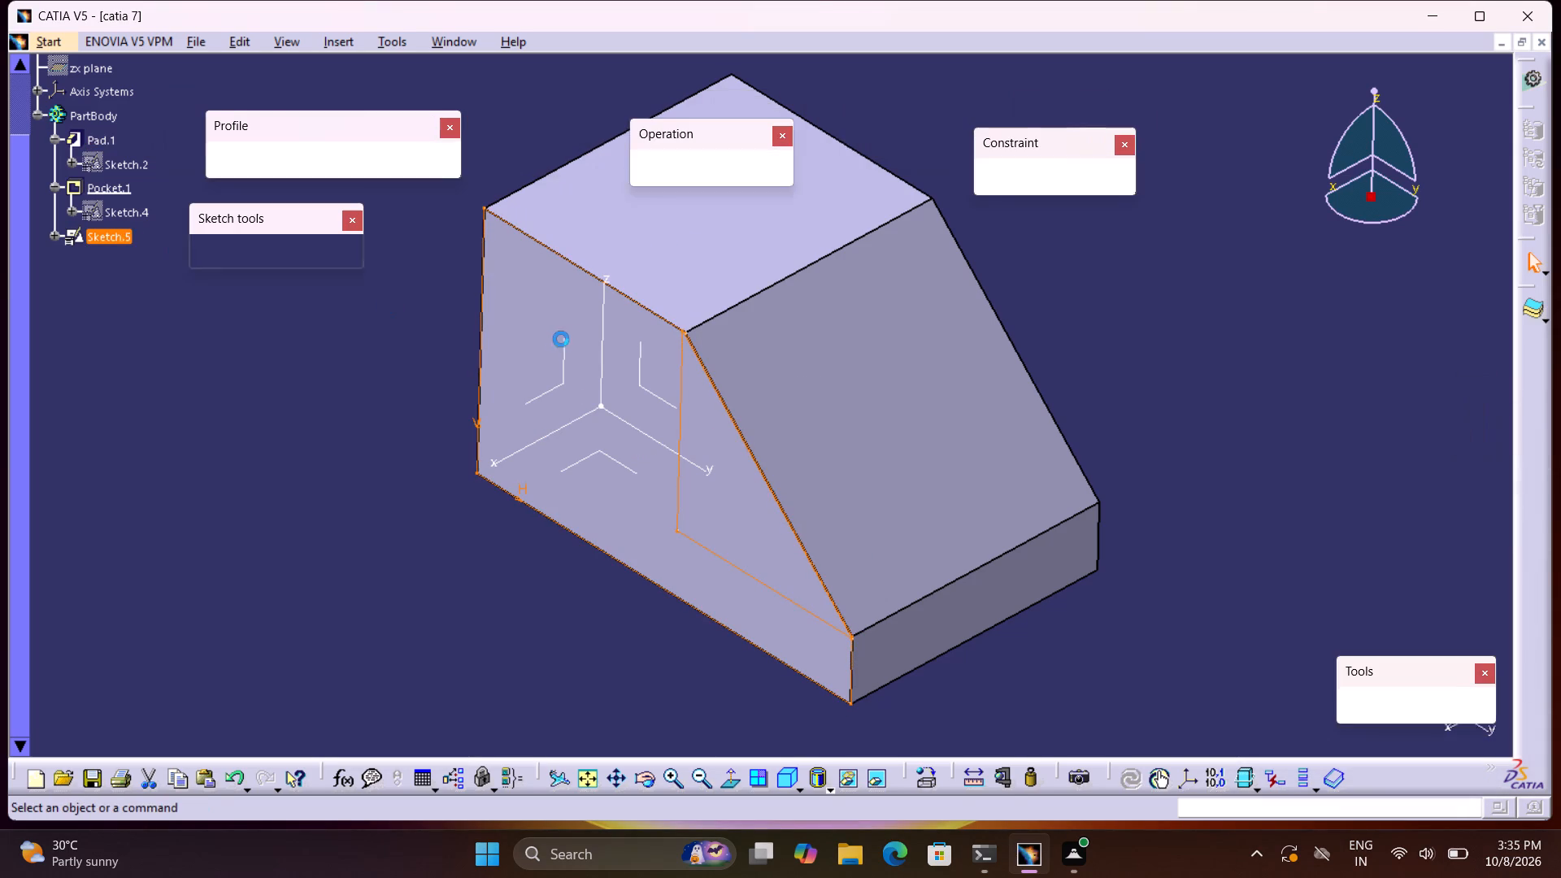
left_click(543, 376)
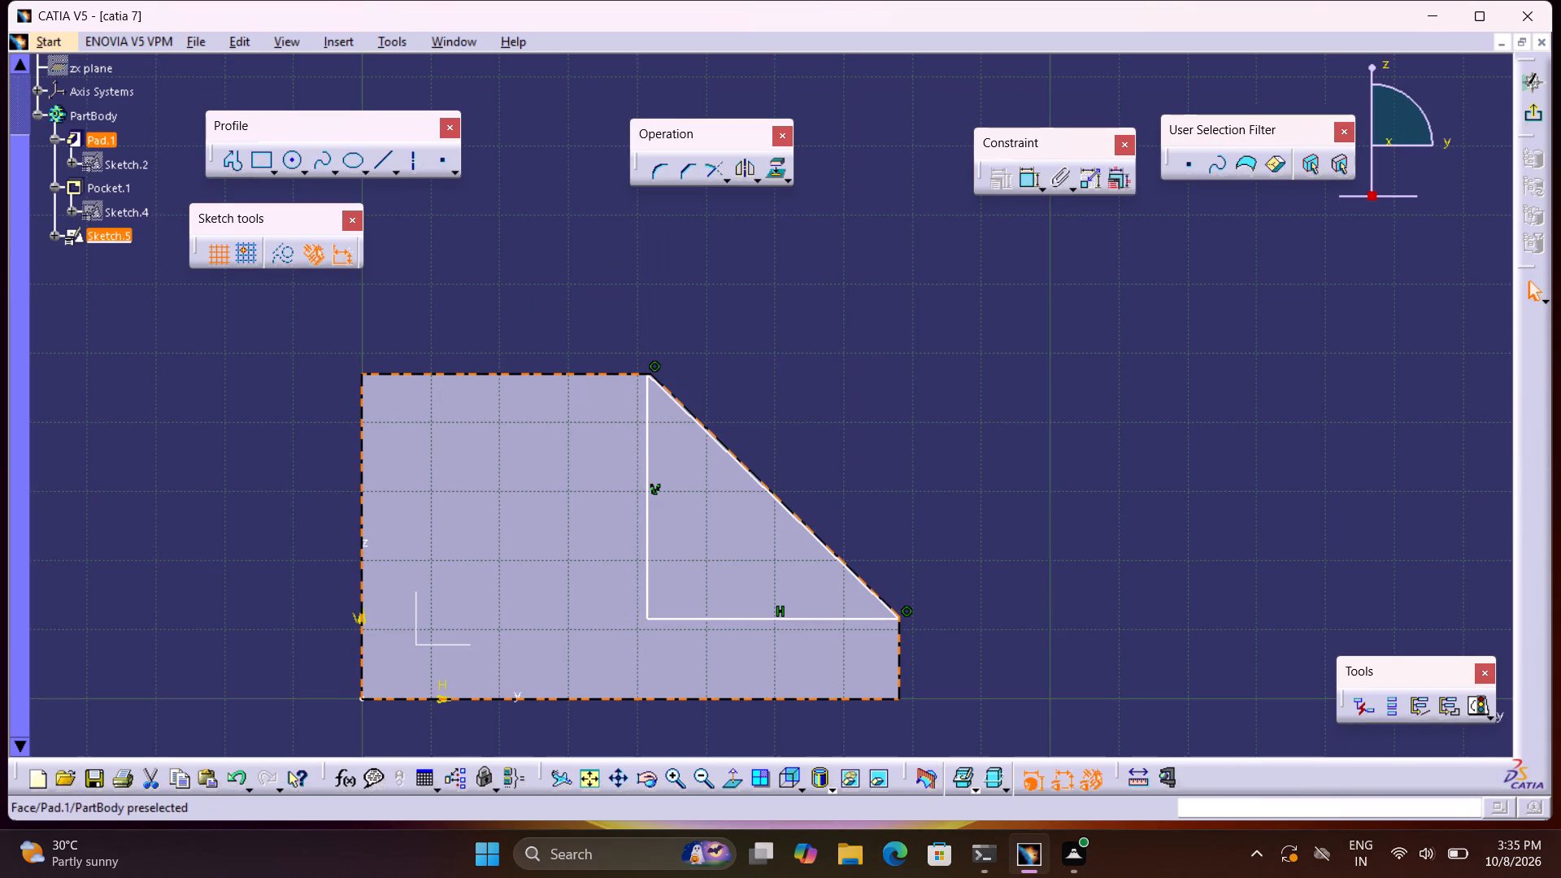
key("Delete")
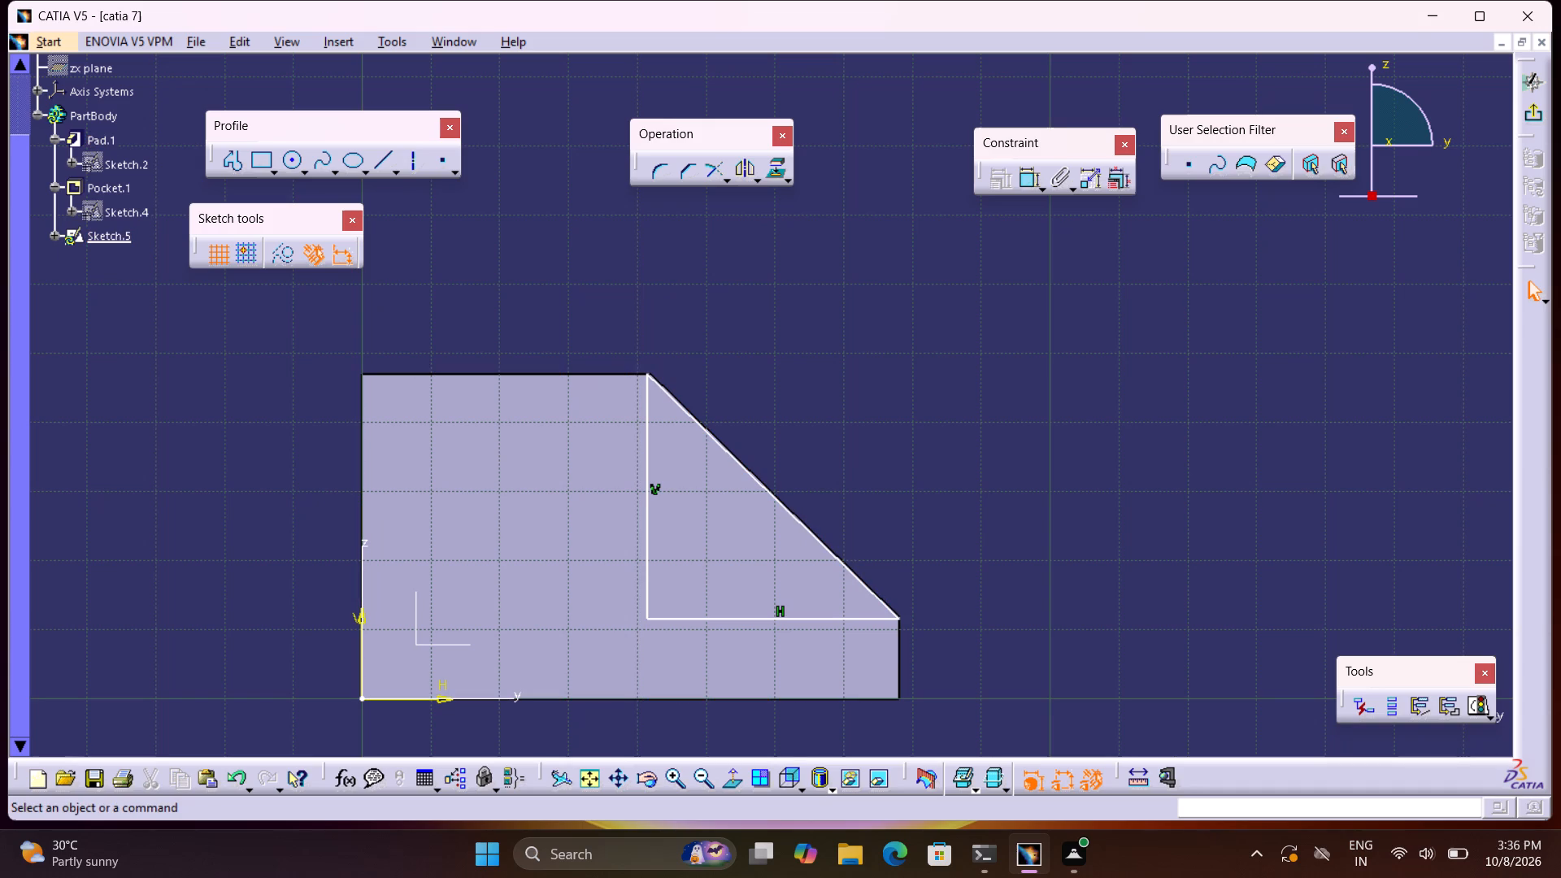
left_click(1519, 107)
left_click(1527, 113)
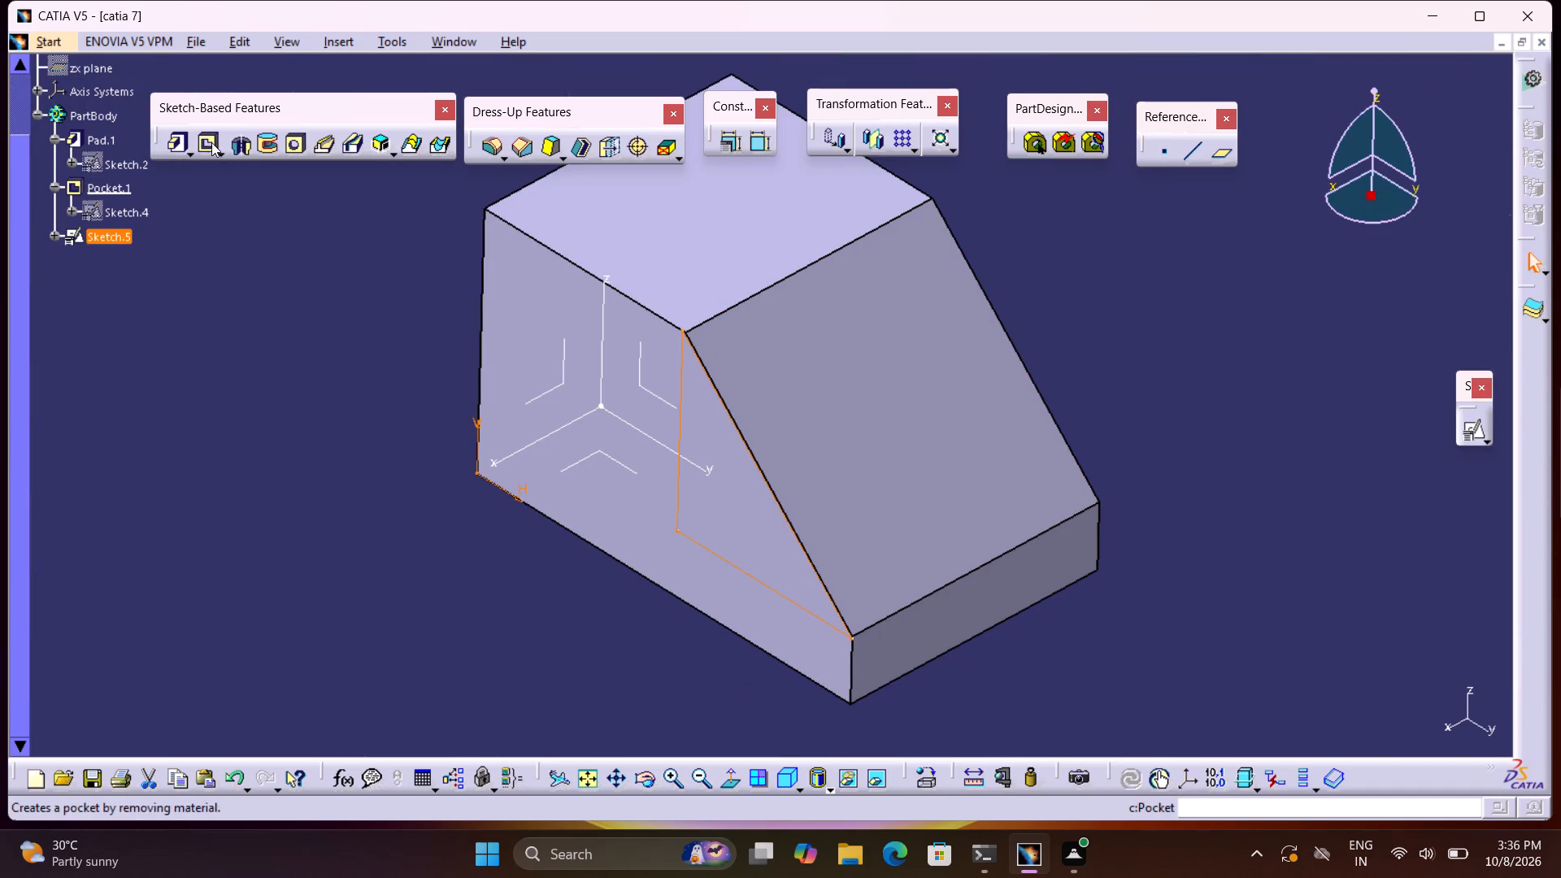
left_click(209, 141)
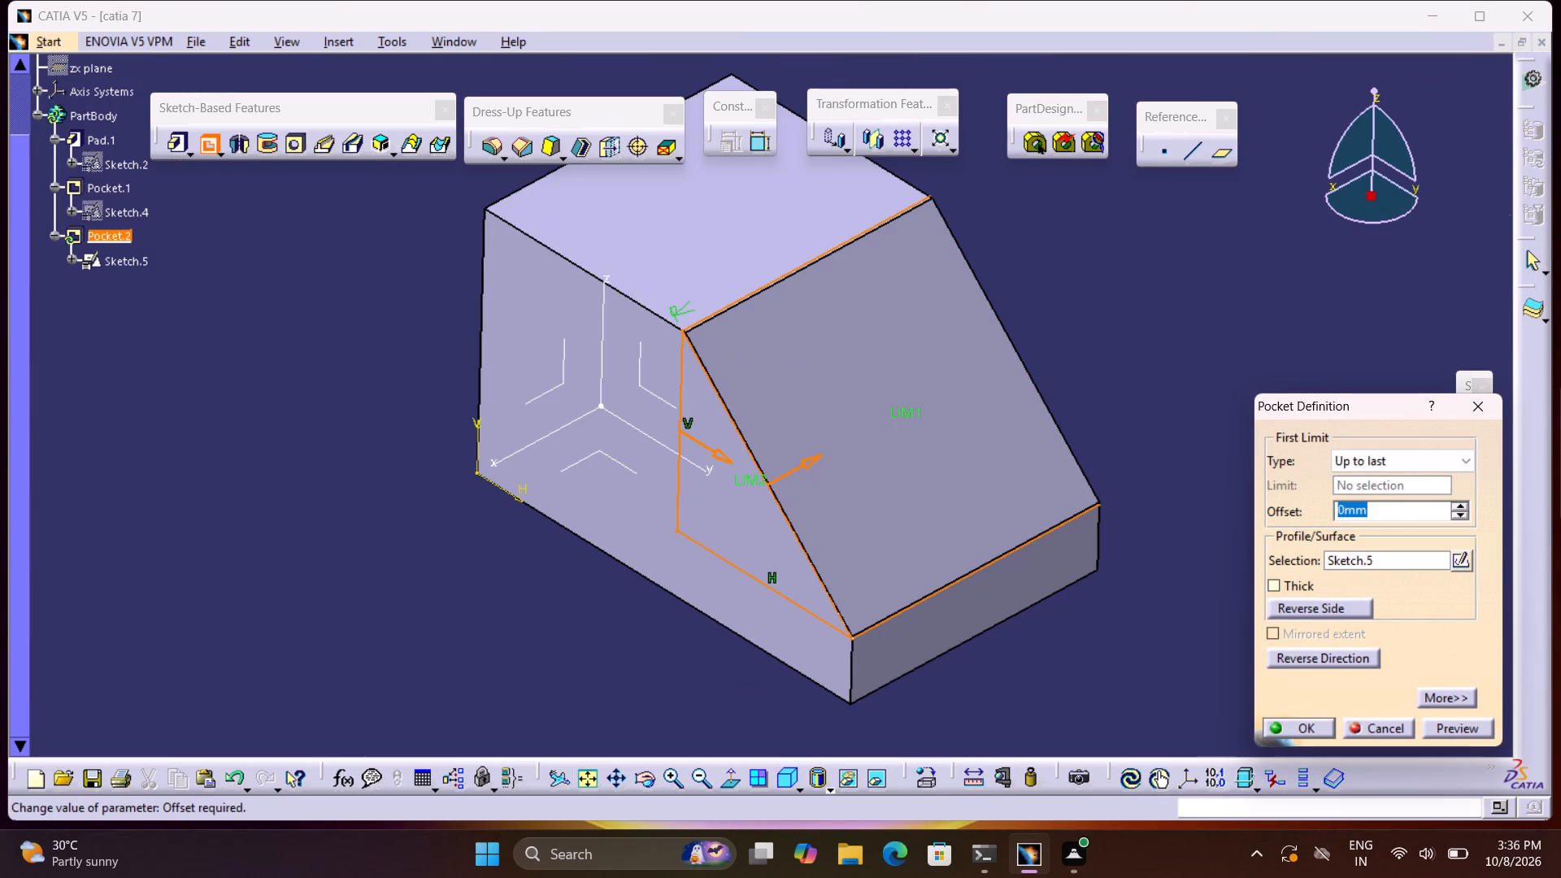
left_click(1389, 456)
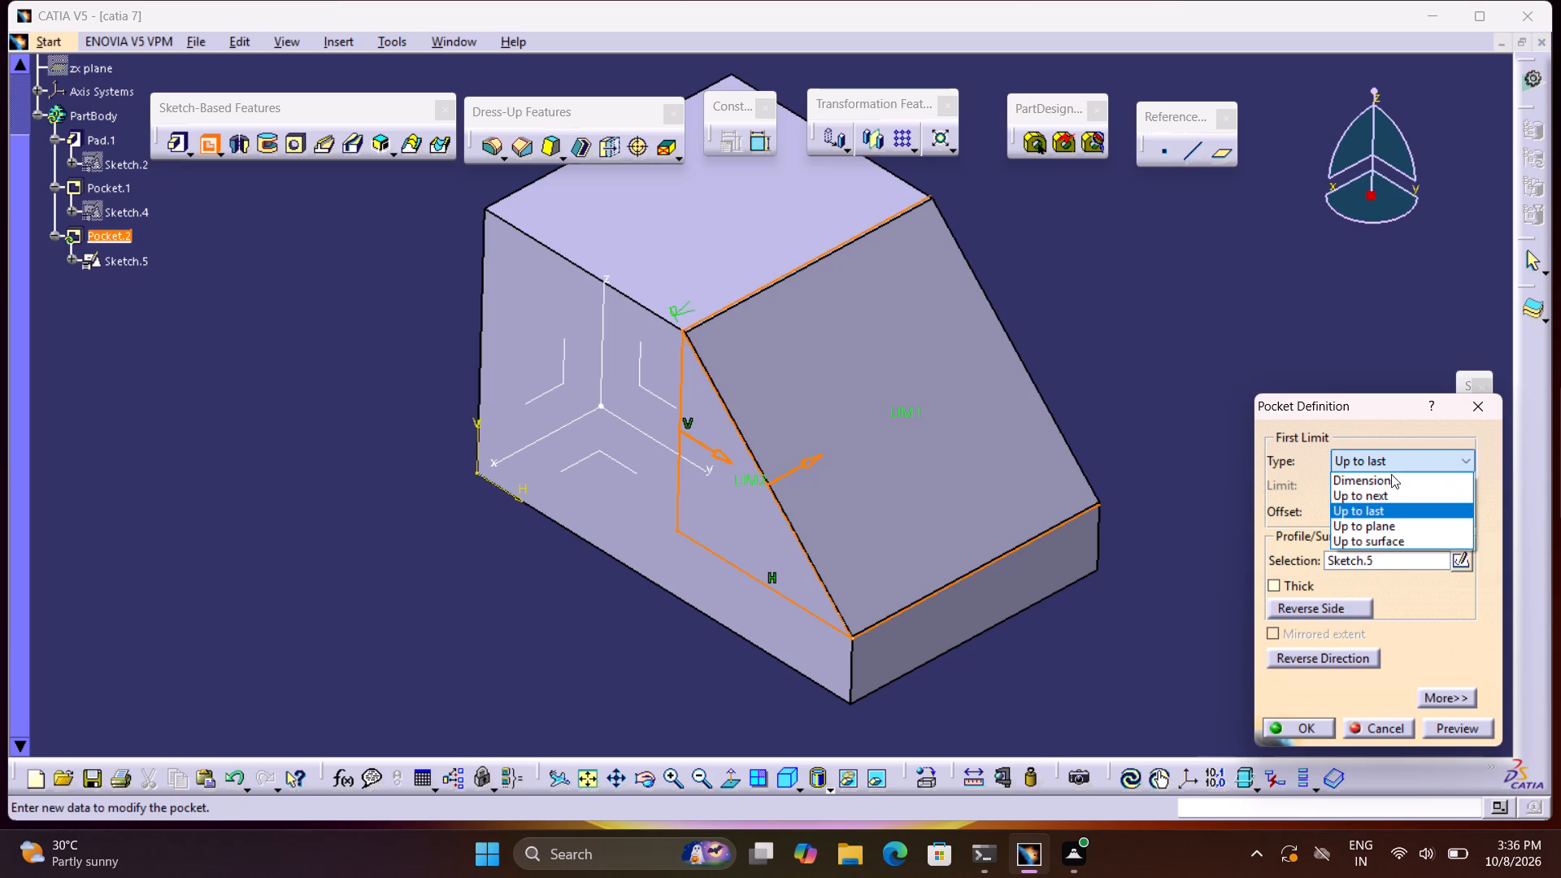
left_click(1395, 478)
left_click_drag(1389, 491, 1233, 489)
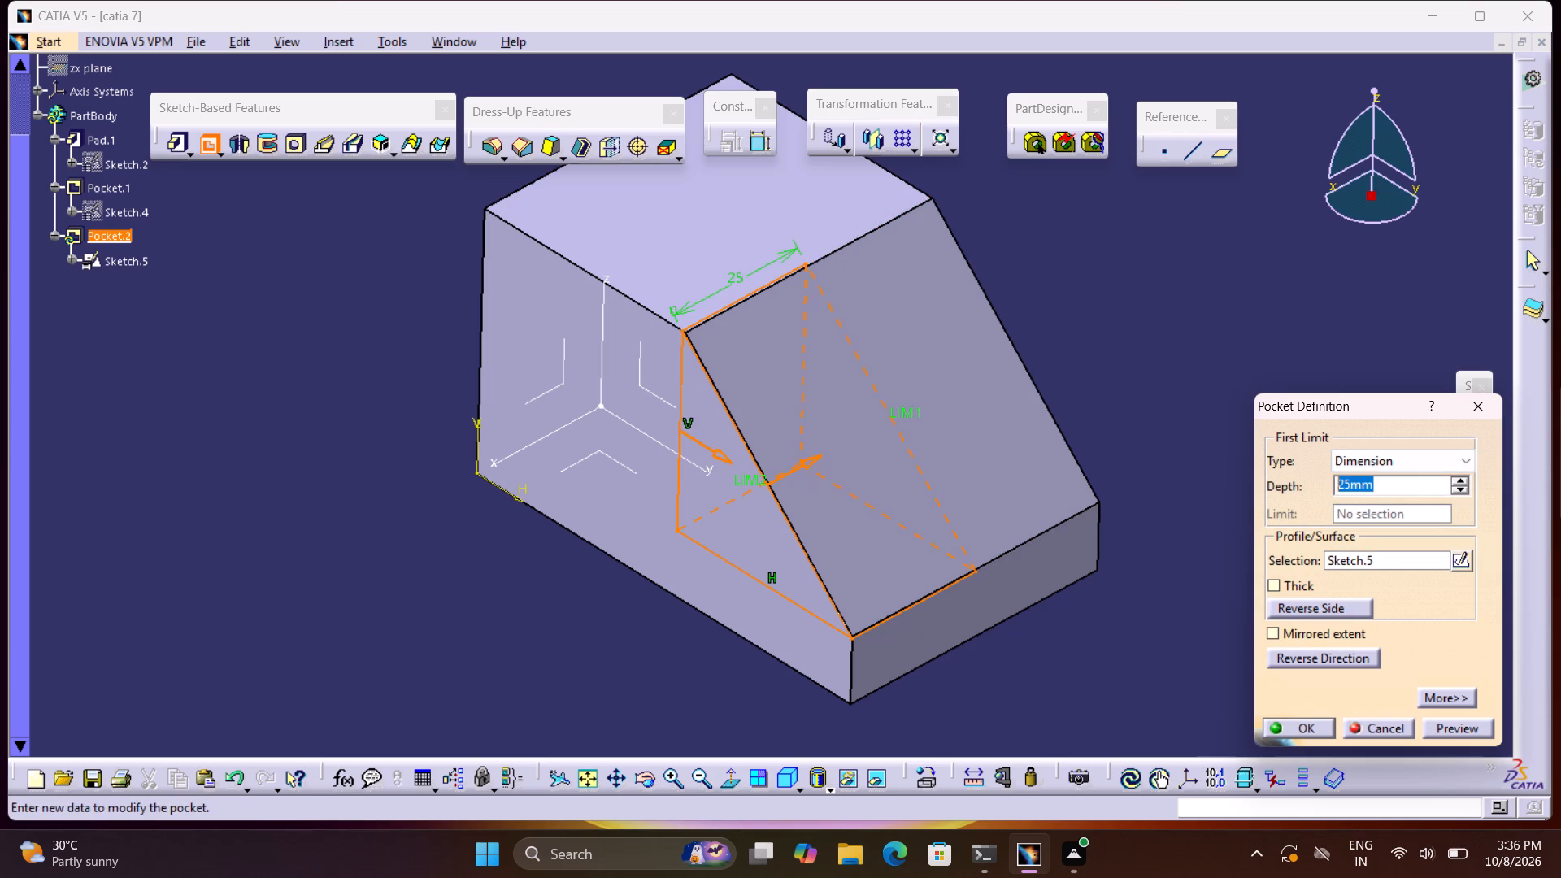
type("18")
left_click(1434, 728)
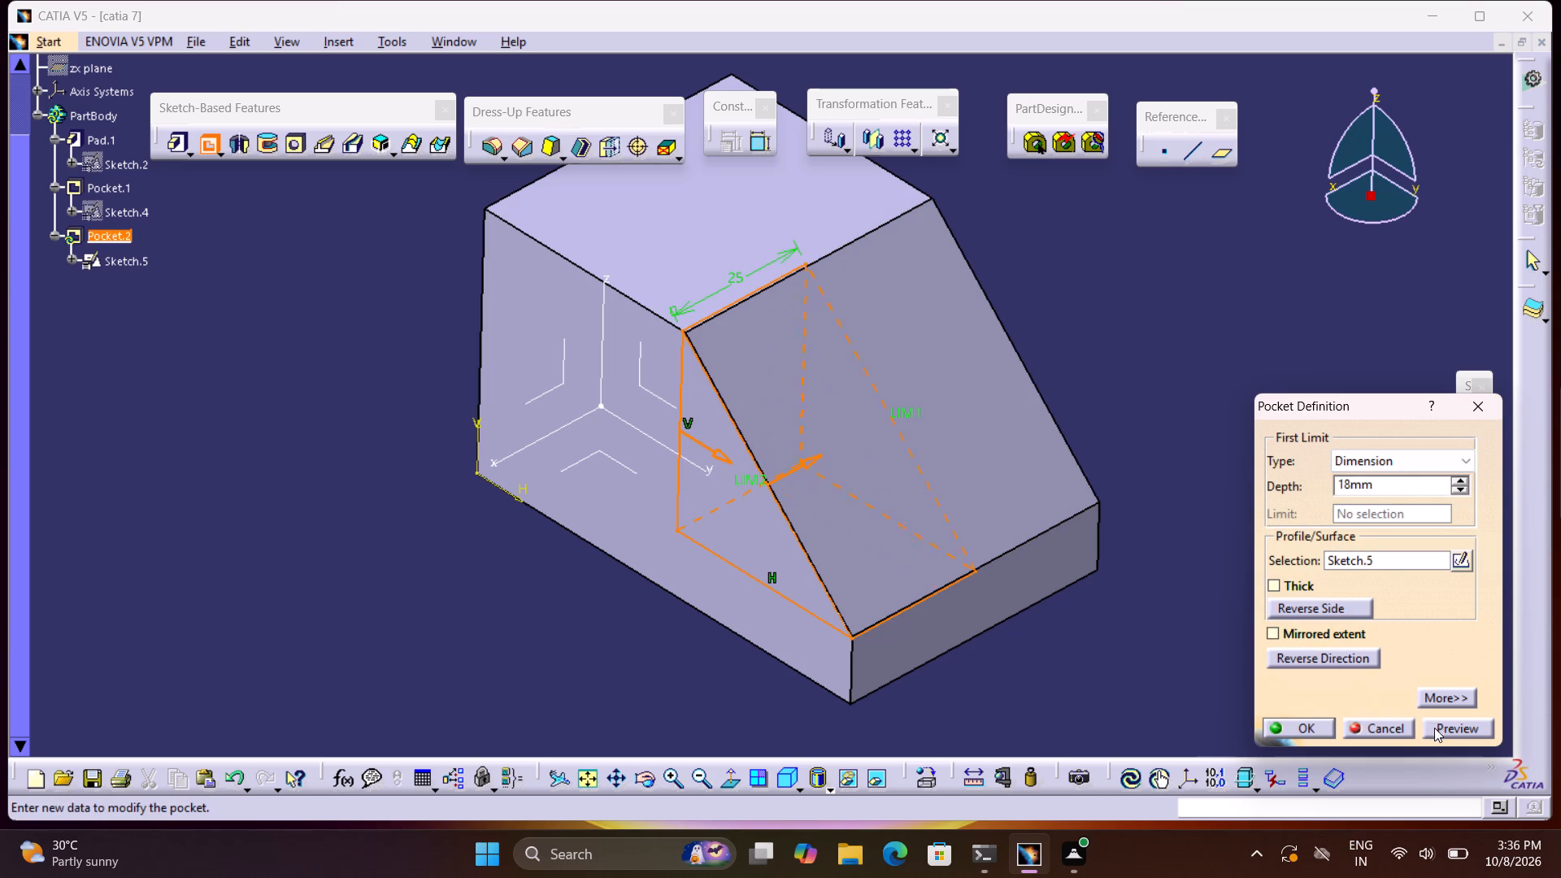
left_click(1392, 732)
Reopen the triangle sketch, set its height to 35 mm, and move its upper corner to the slope's upper end.
double_click(118, 237)
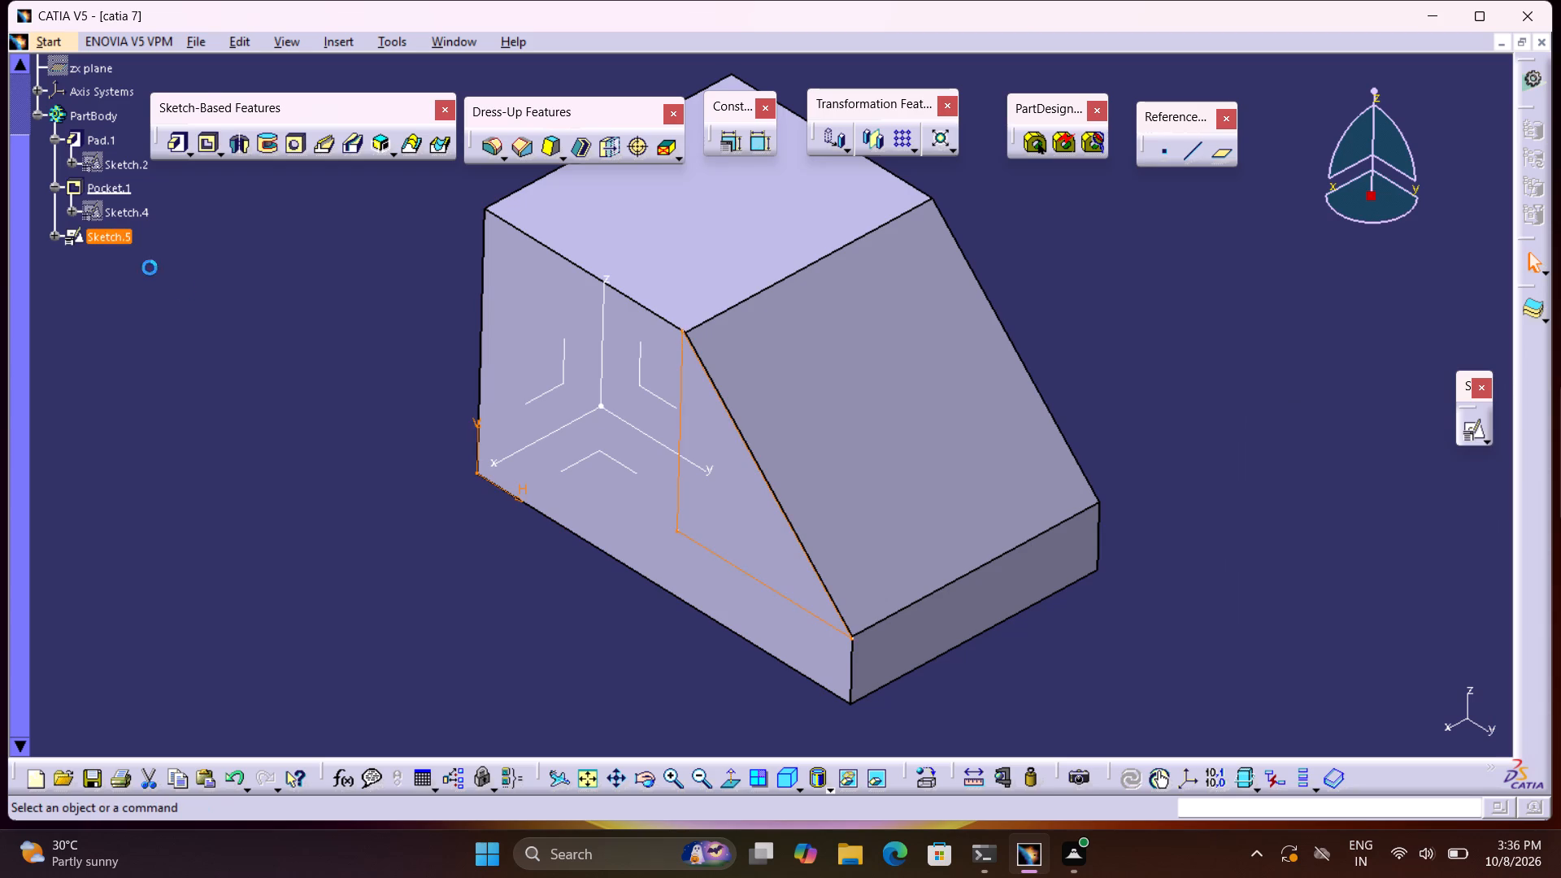
left_click_drag(898, 620, 907, 620)
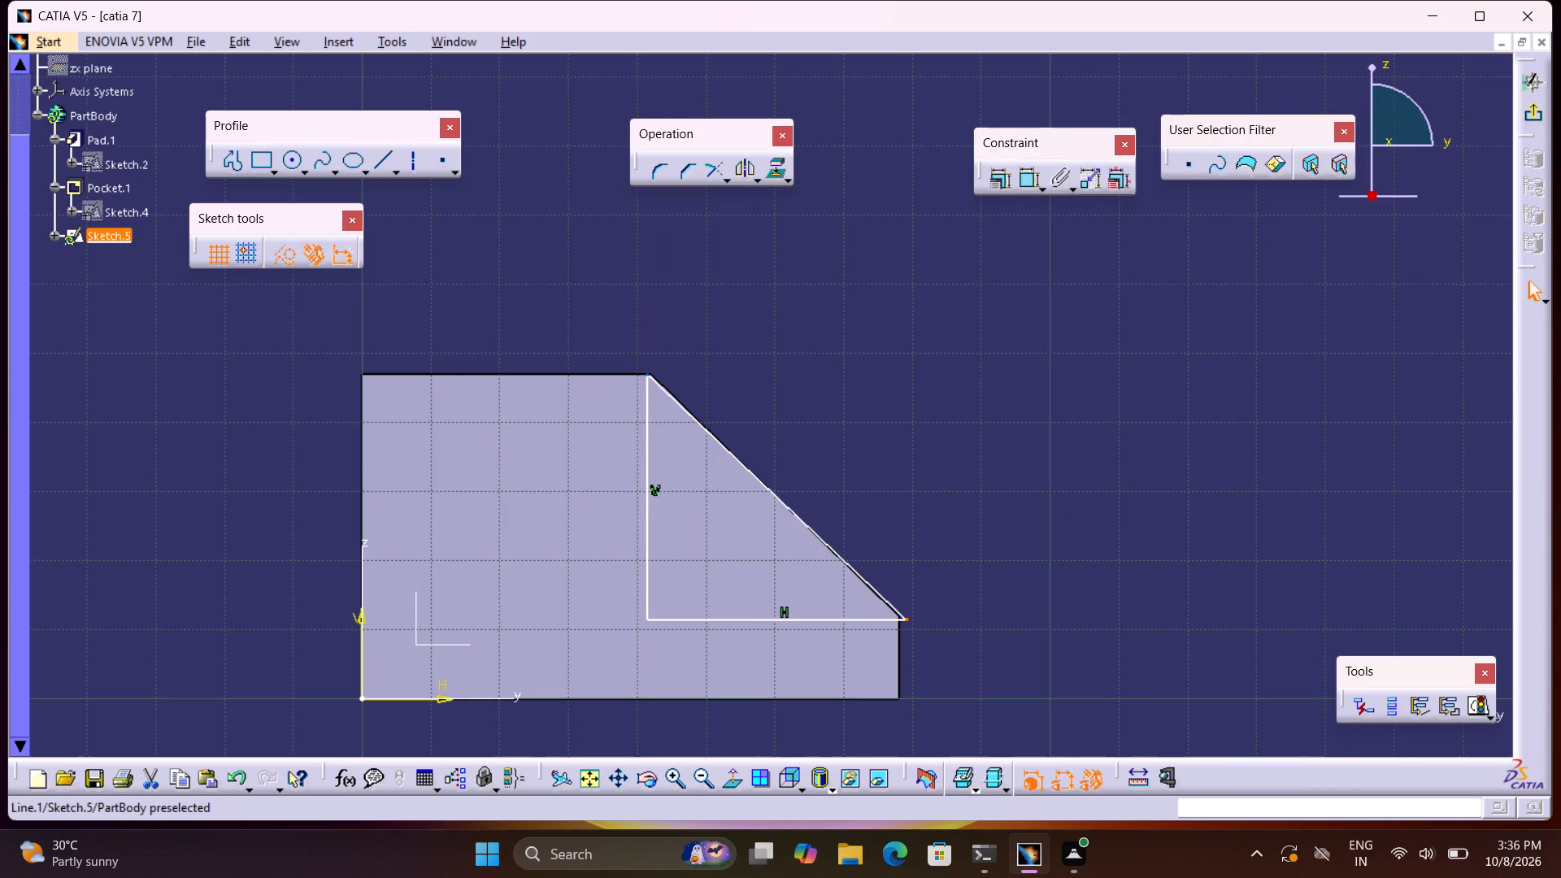
left_click(646, 373)
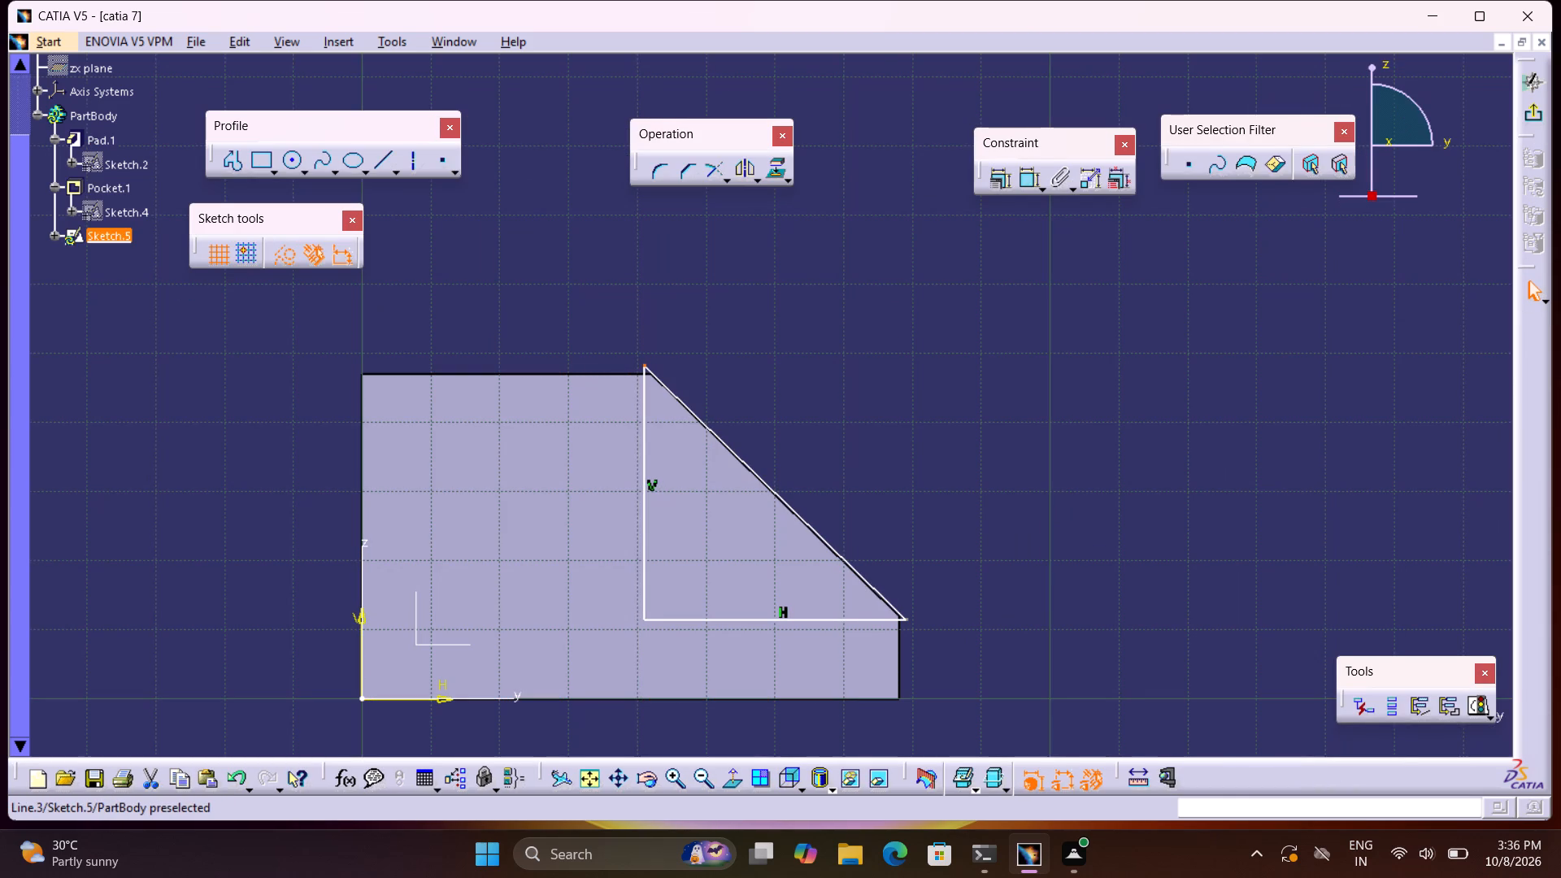
left_click(1026, 179)
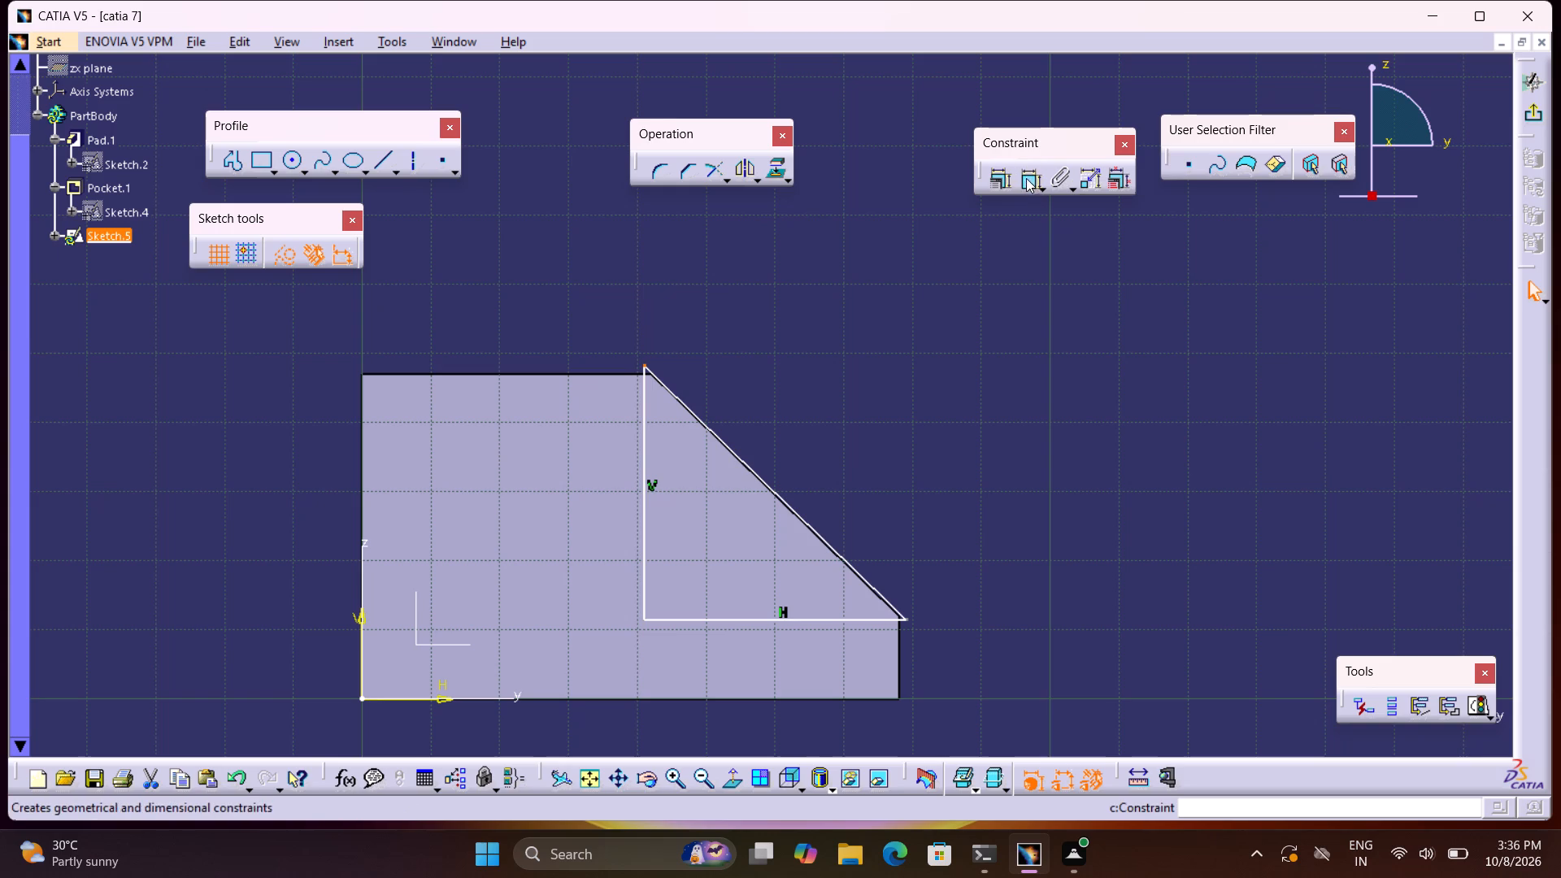
left_click(866, 623)
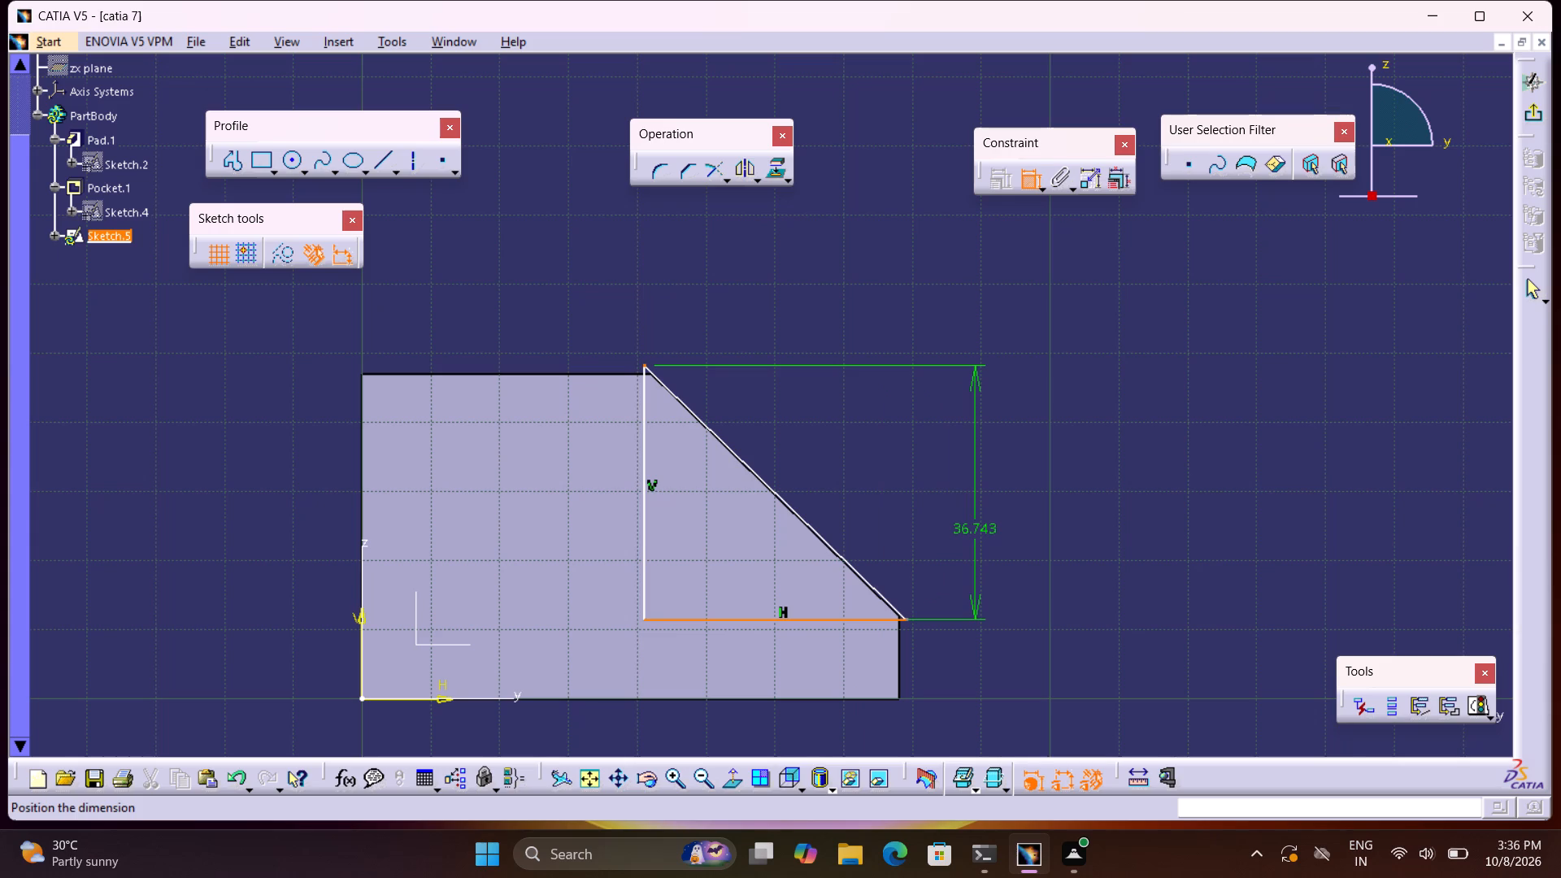
left_click(976, 532)
double_click(985, 523)
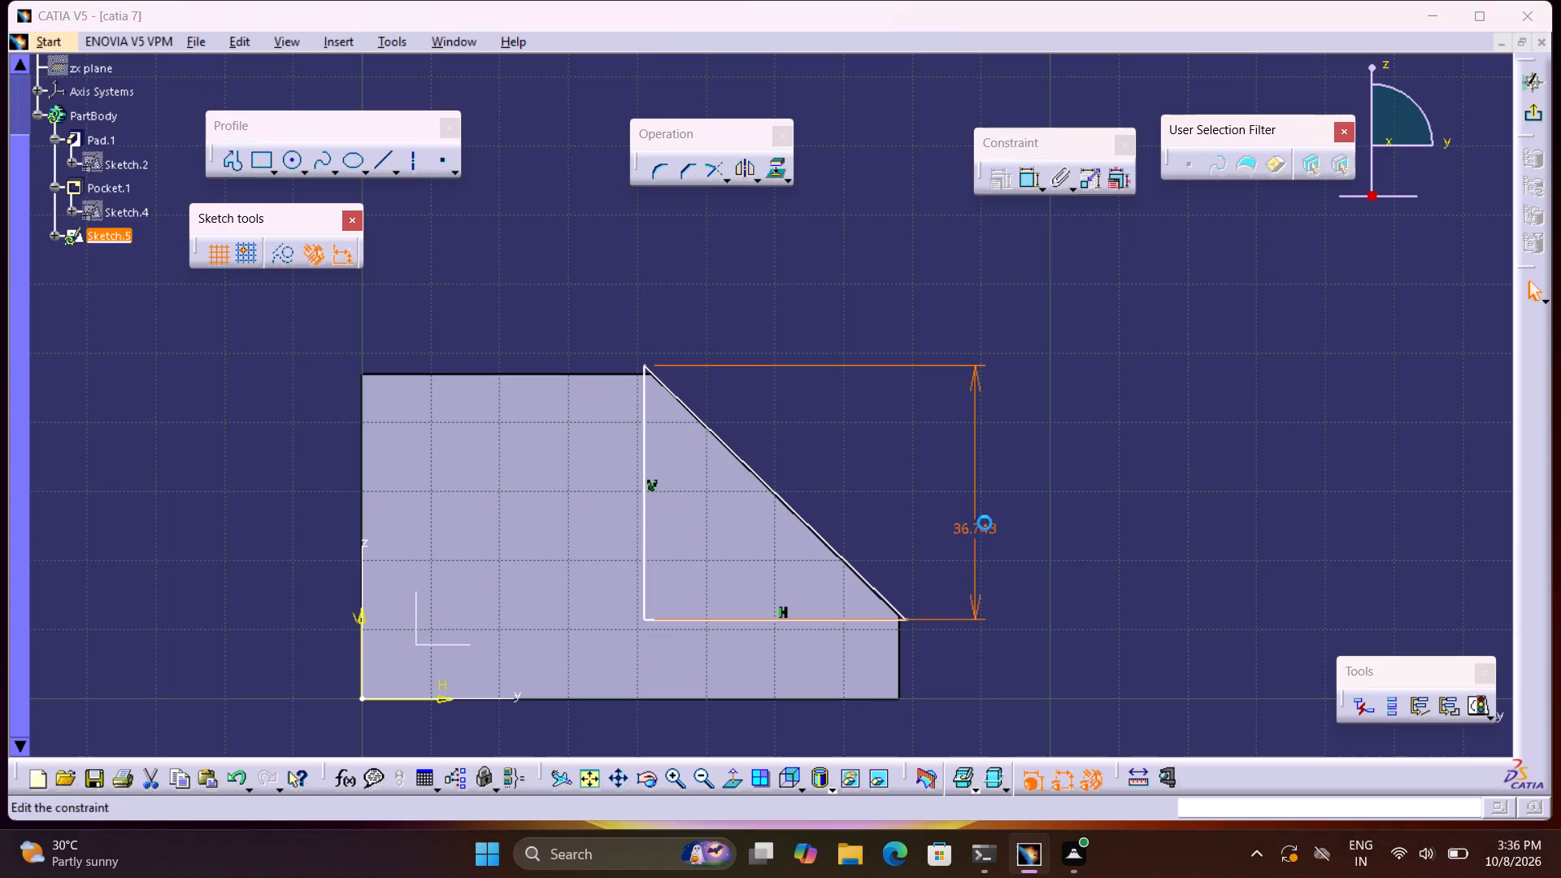
type("35")
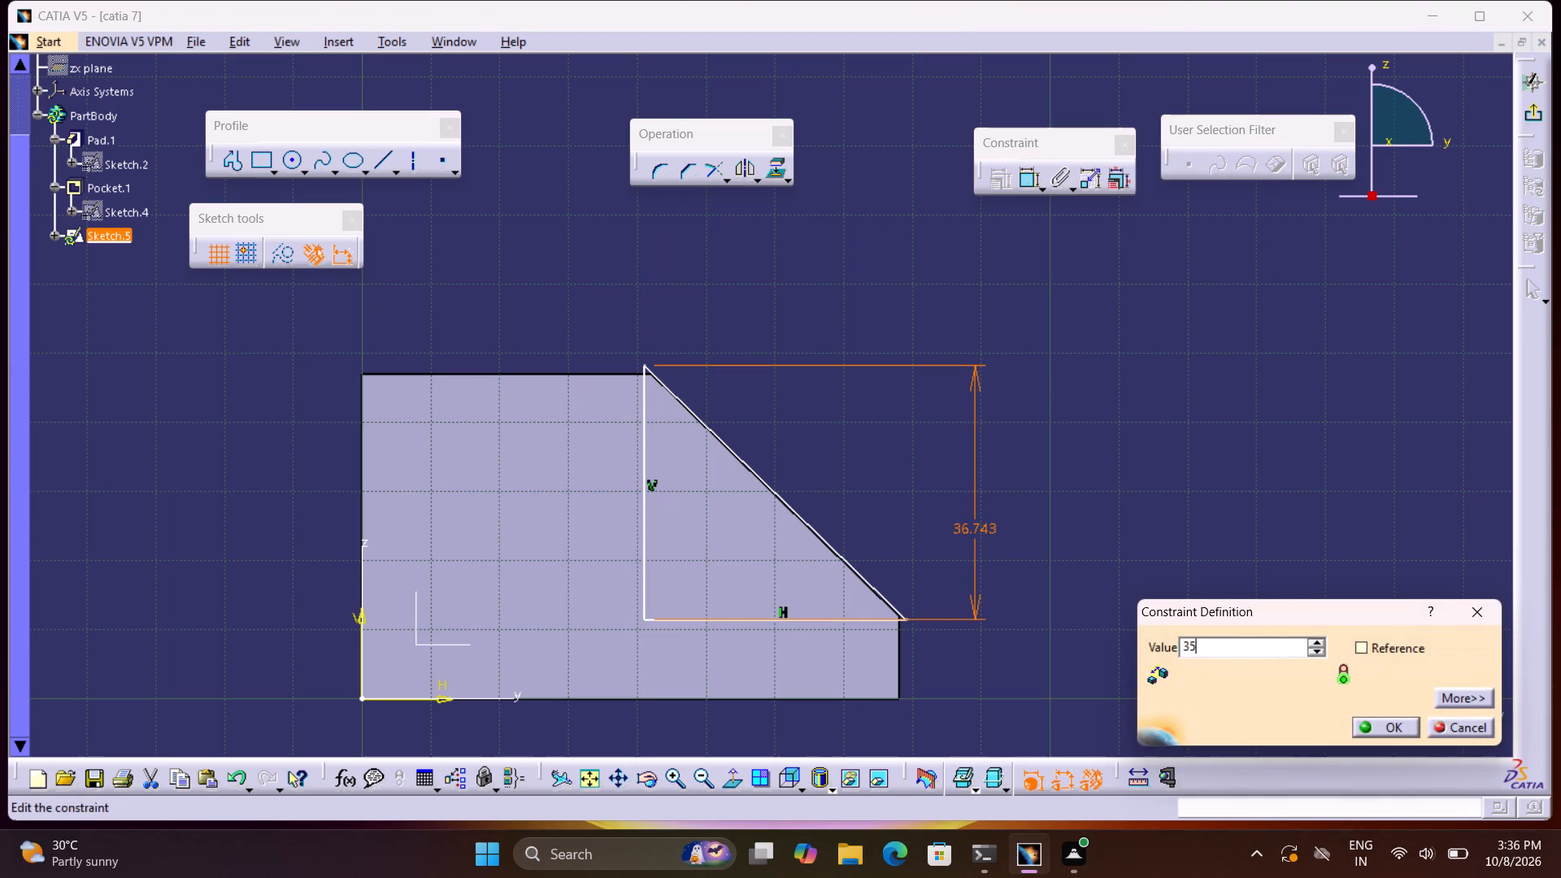
key("Return")
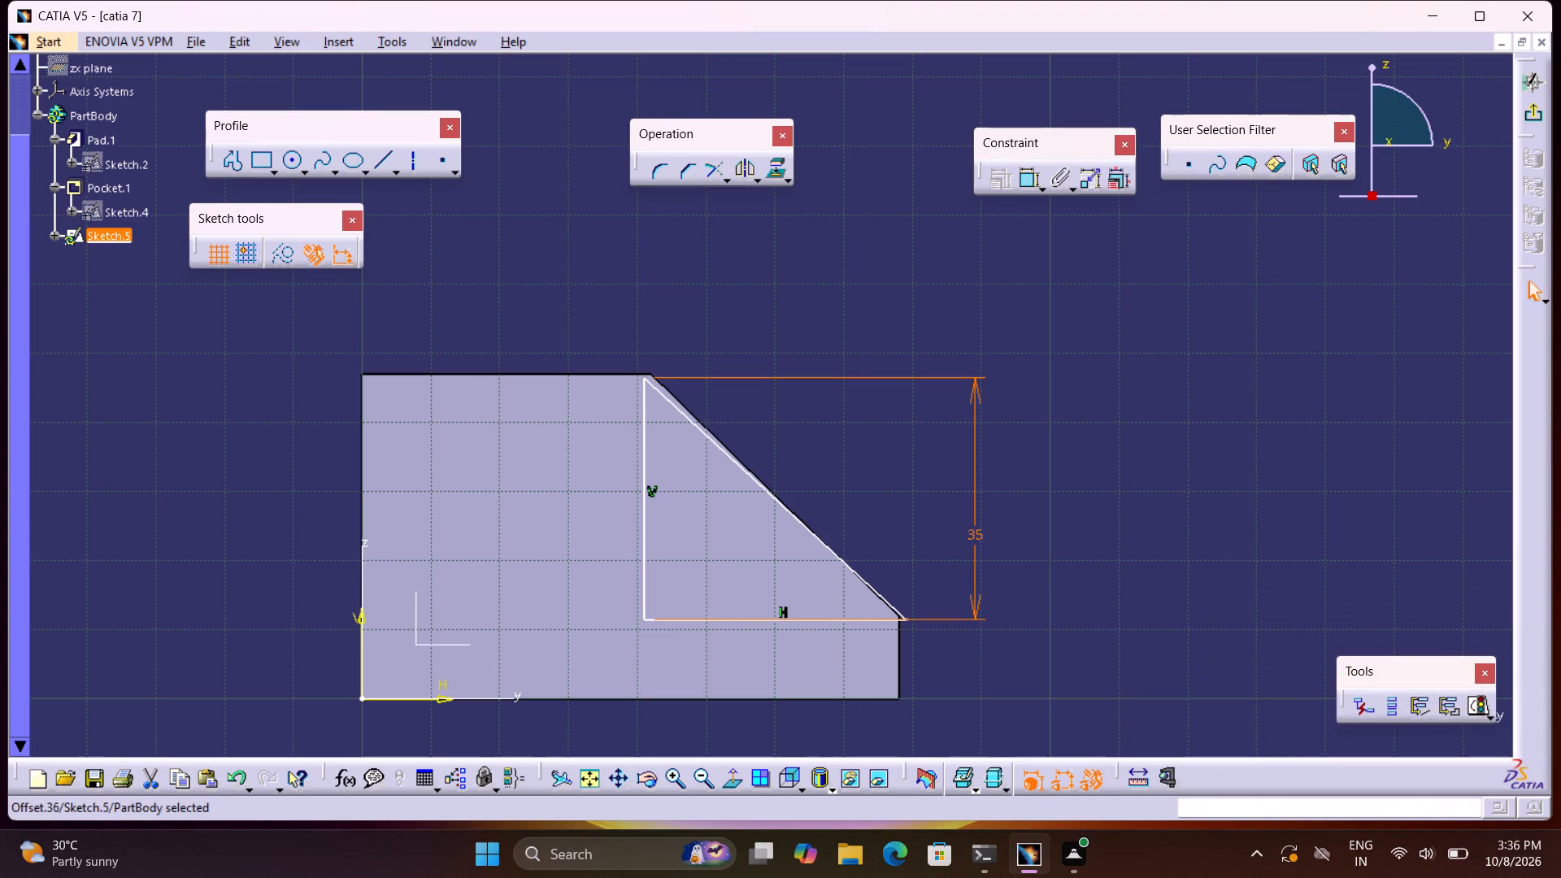
left_click(644, 376)
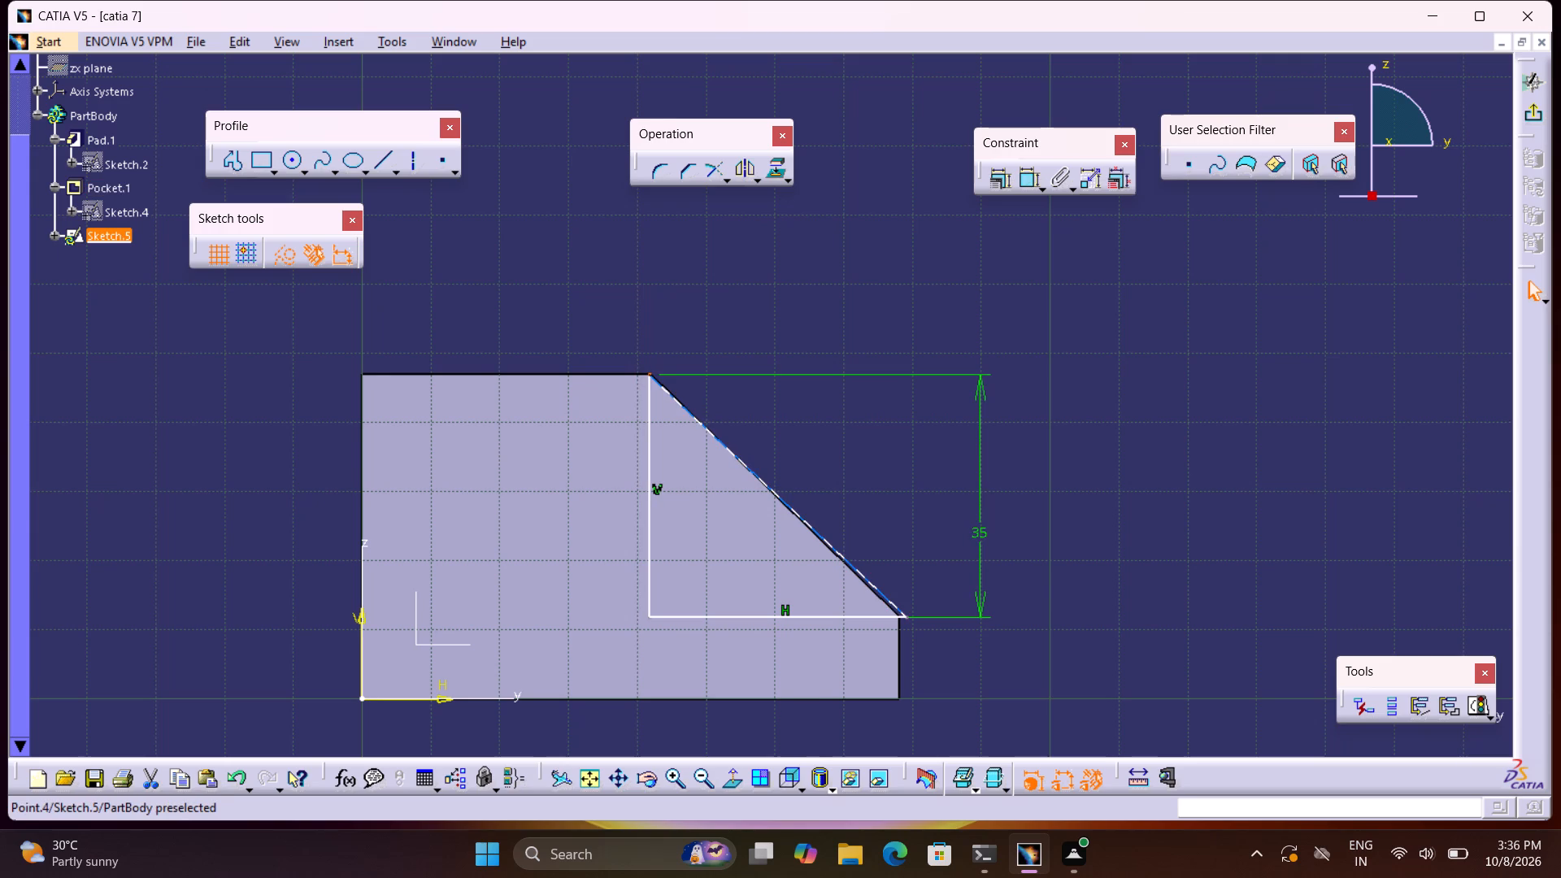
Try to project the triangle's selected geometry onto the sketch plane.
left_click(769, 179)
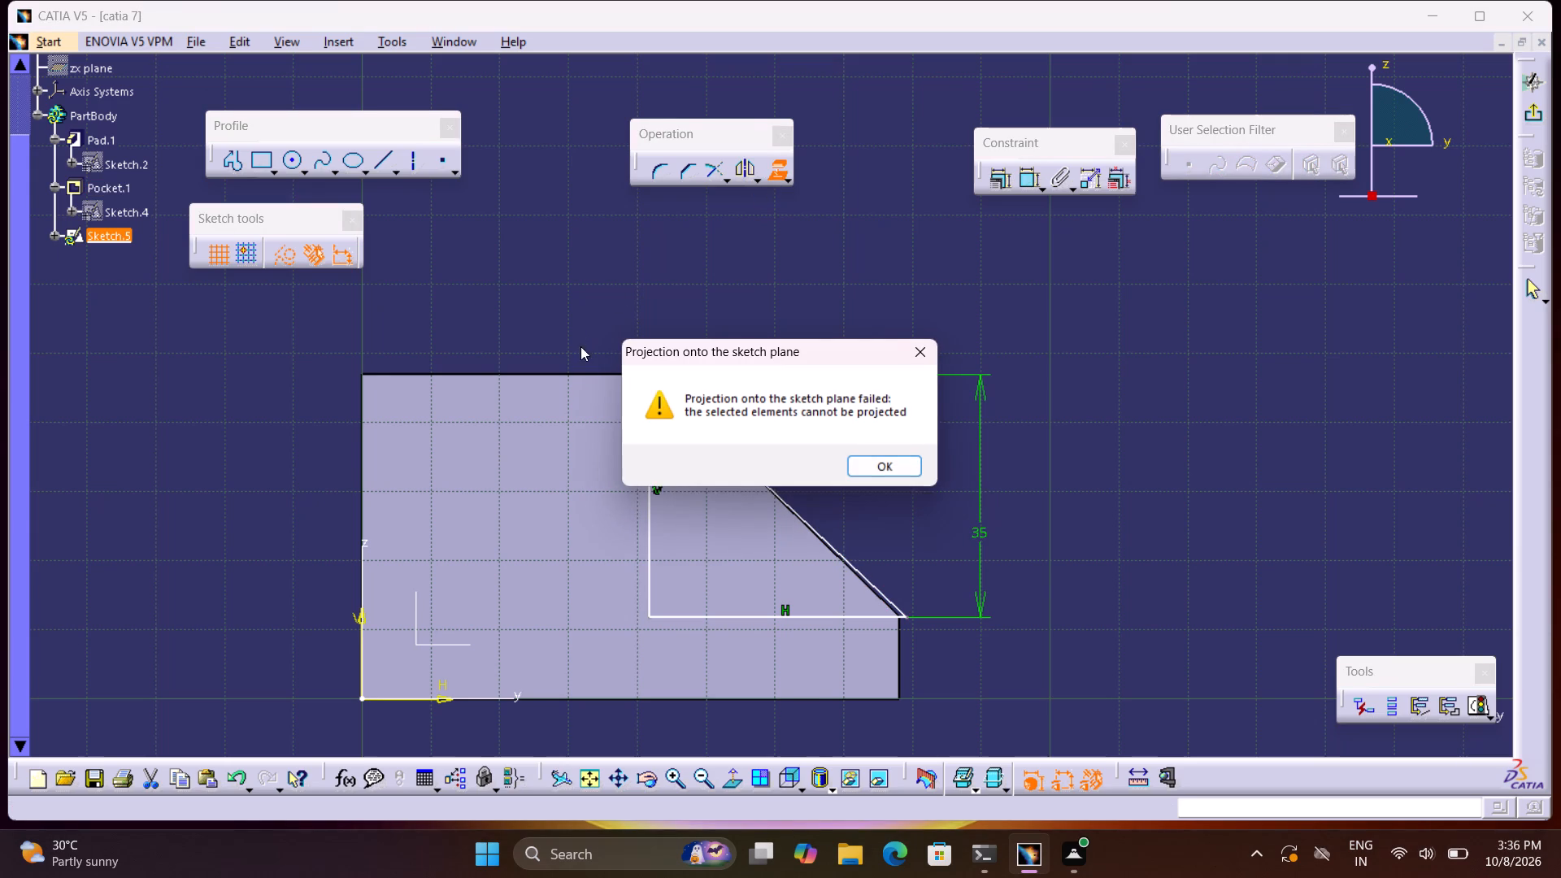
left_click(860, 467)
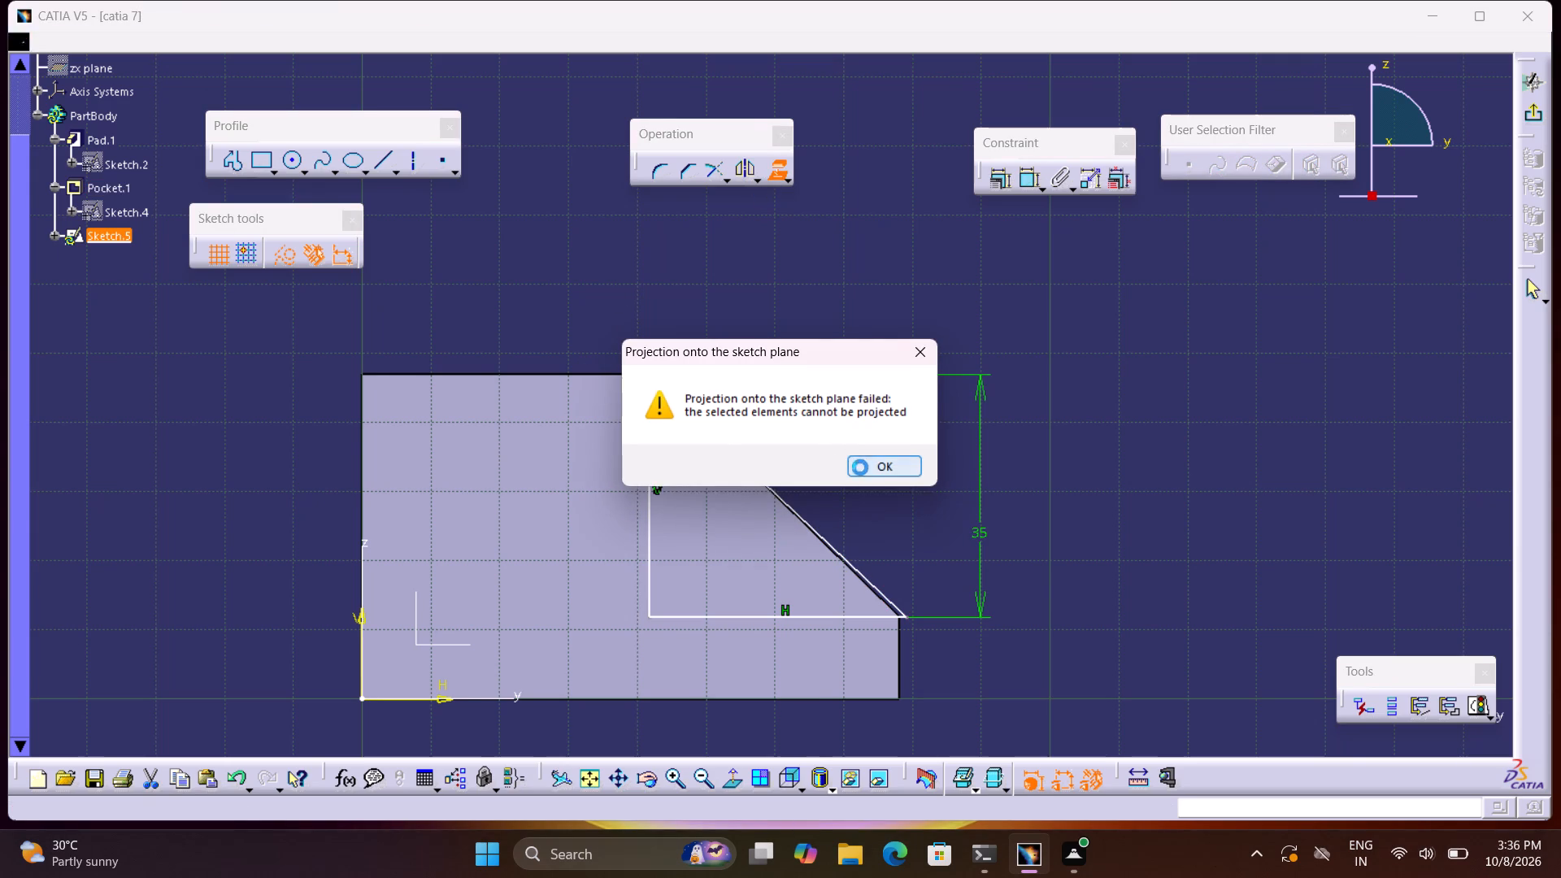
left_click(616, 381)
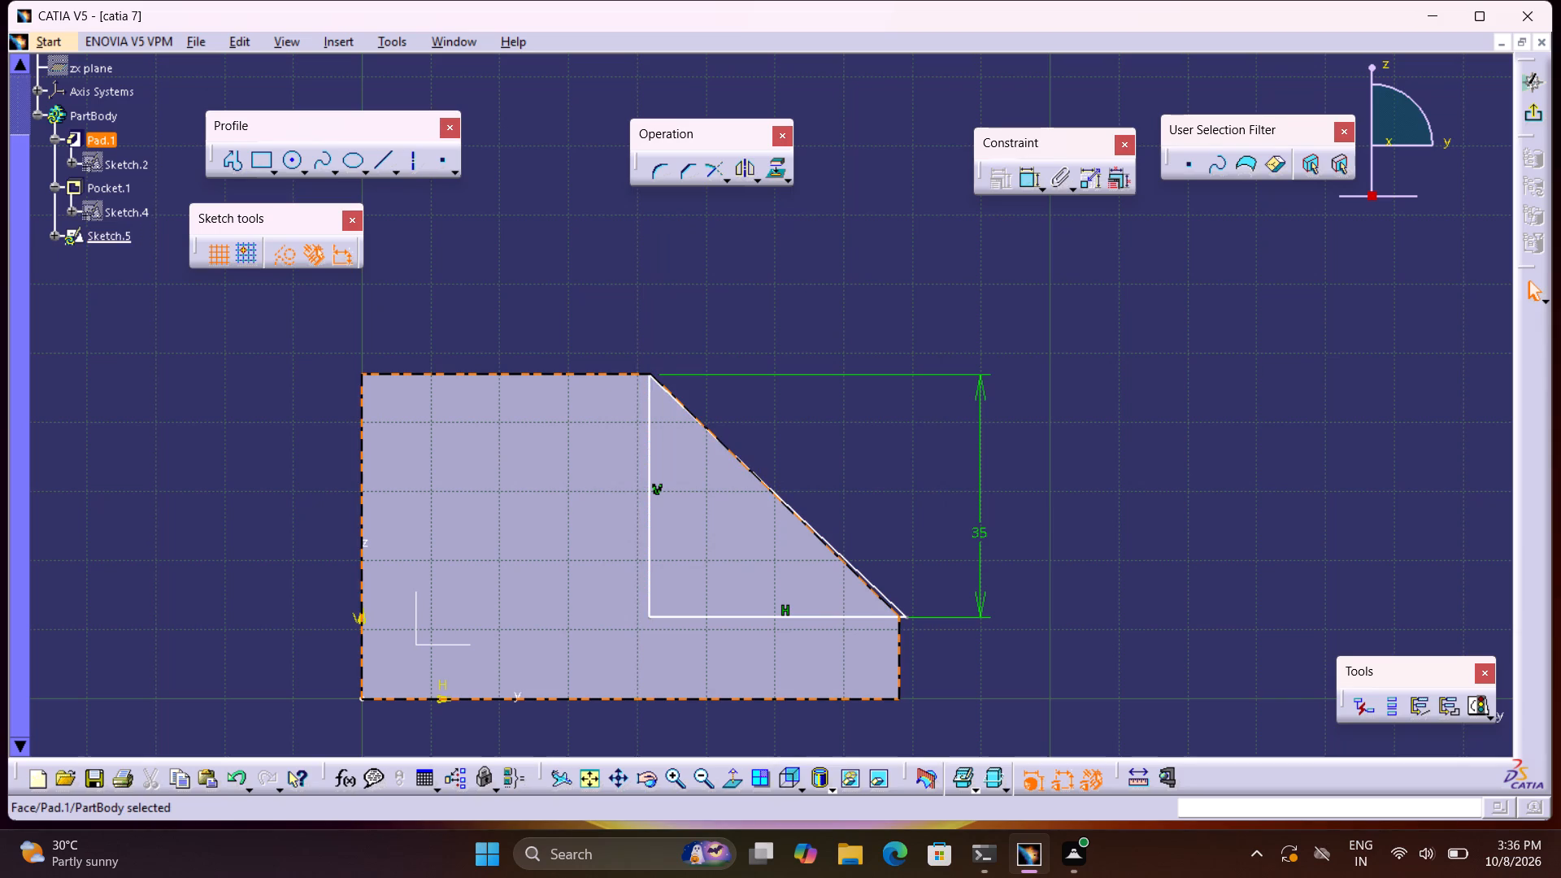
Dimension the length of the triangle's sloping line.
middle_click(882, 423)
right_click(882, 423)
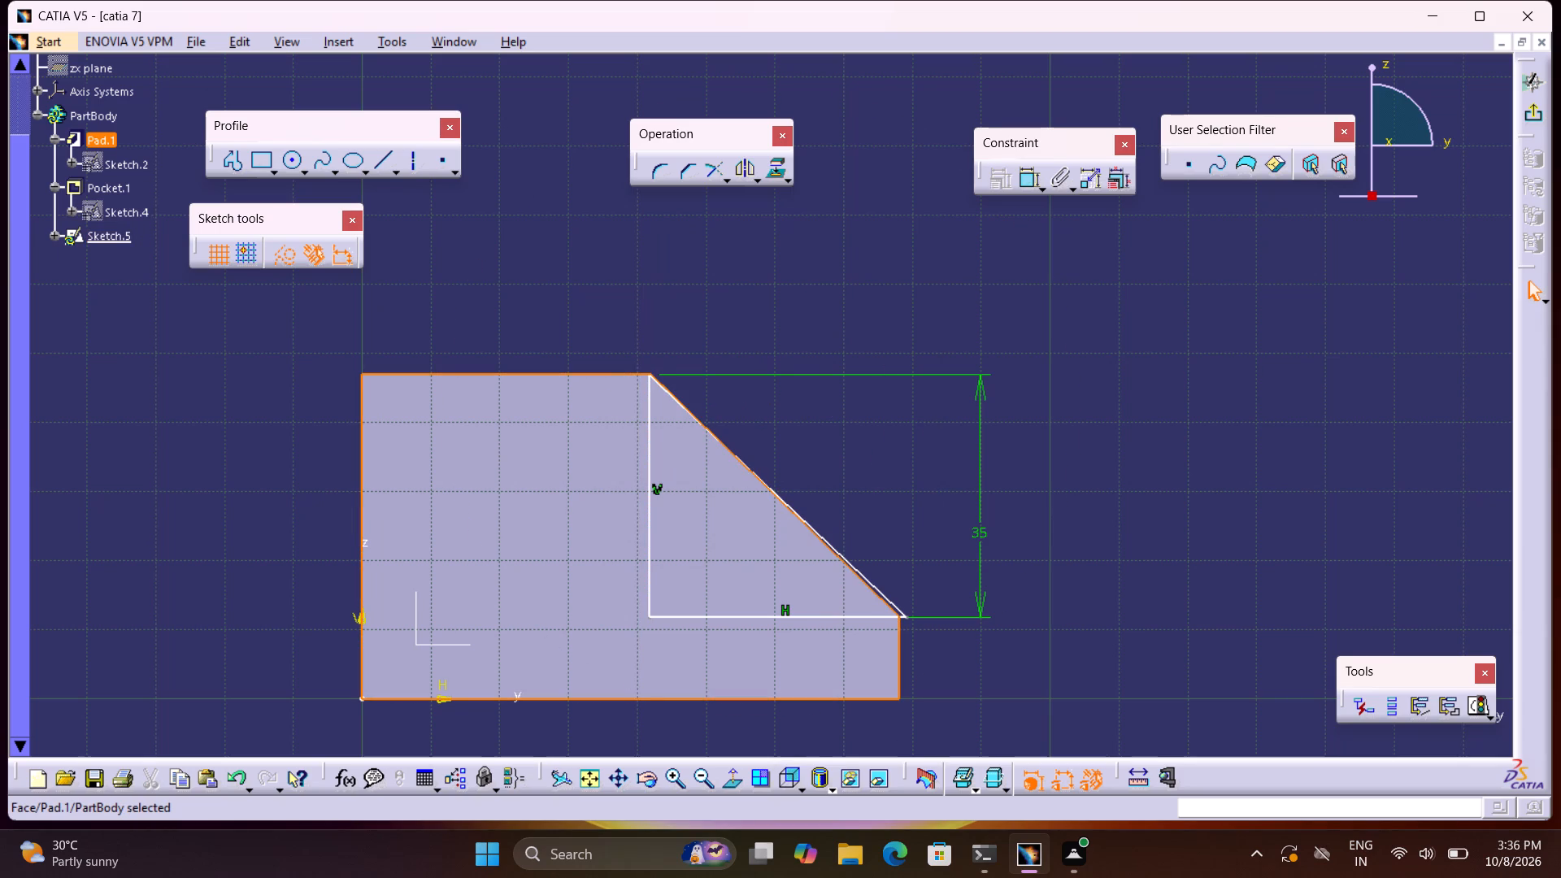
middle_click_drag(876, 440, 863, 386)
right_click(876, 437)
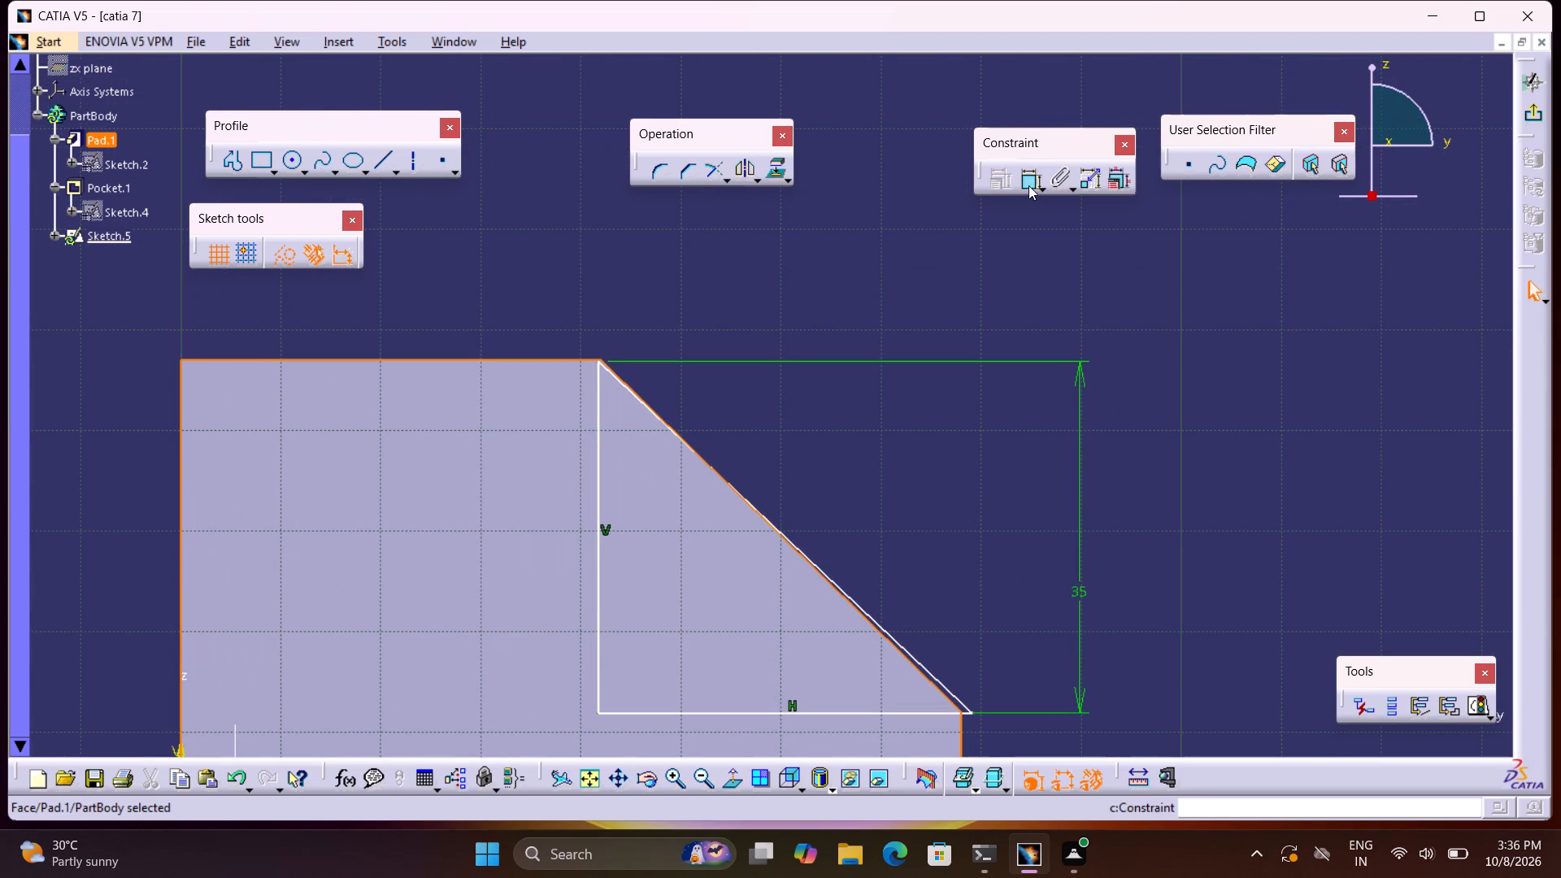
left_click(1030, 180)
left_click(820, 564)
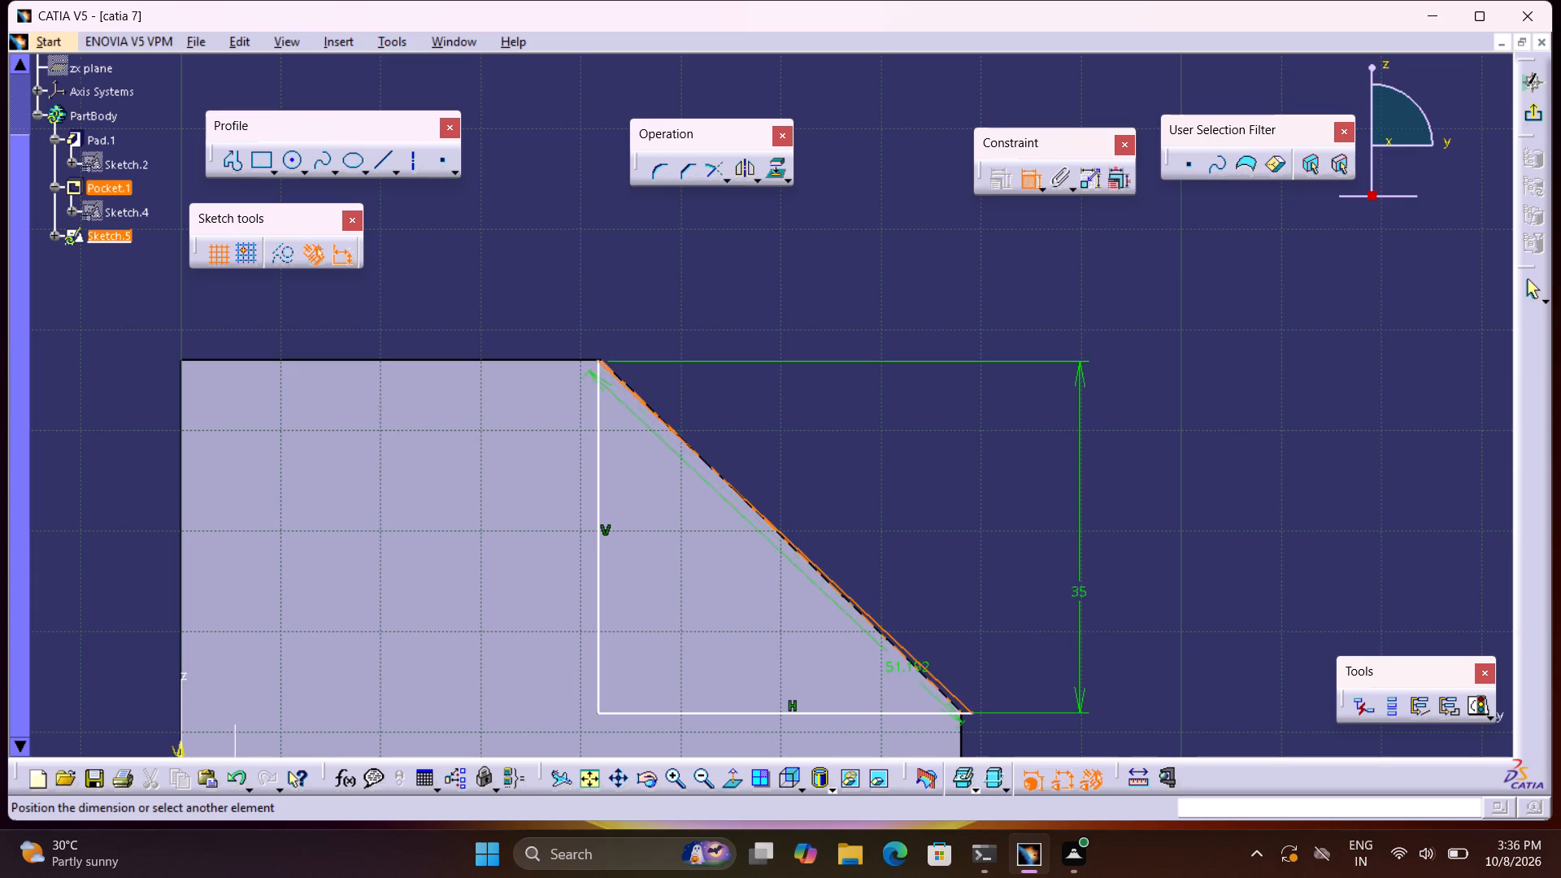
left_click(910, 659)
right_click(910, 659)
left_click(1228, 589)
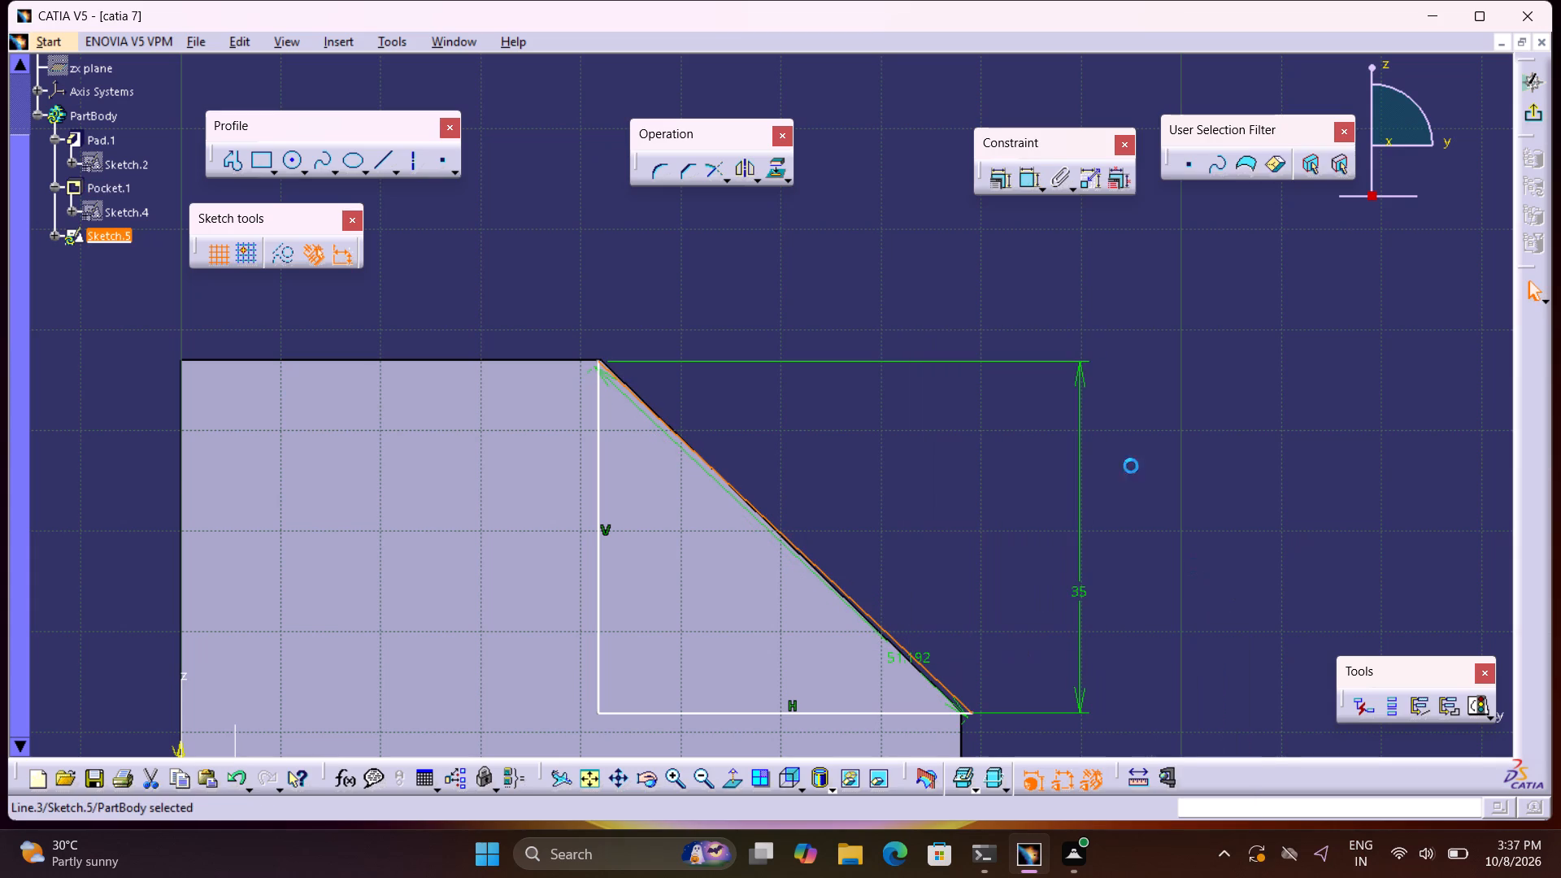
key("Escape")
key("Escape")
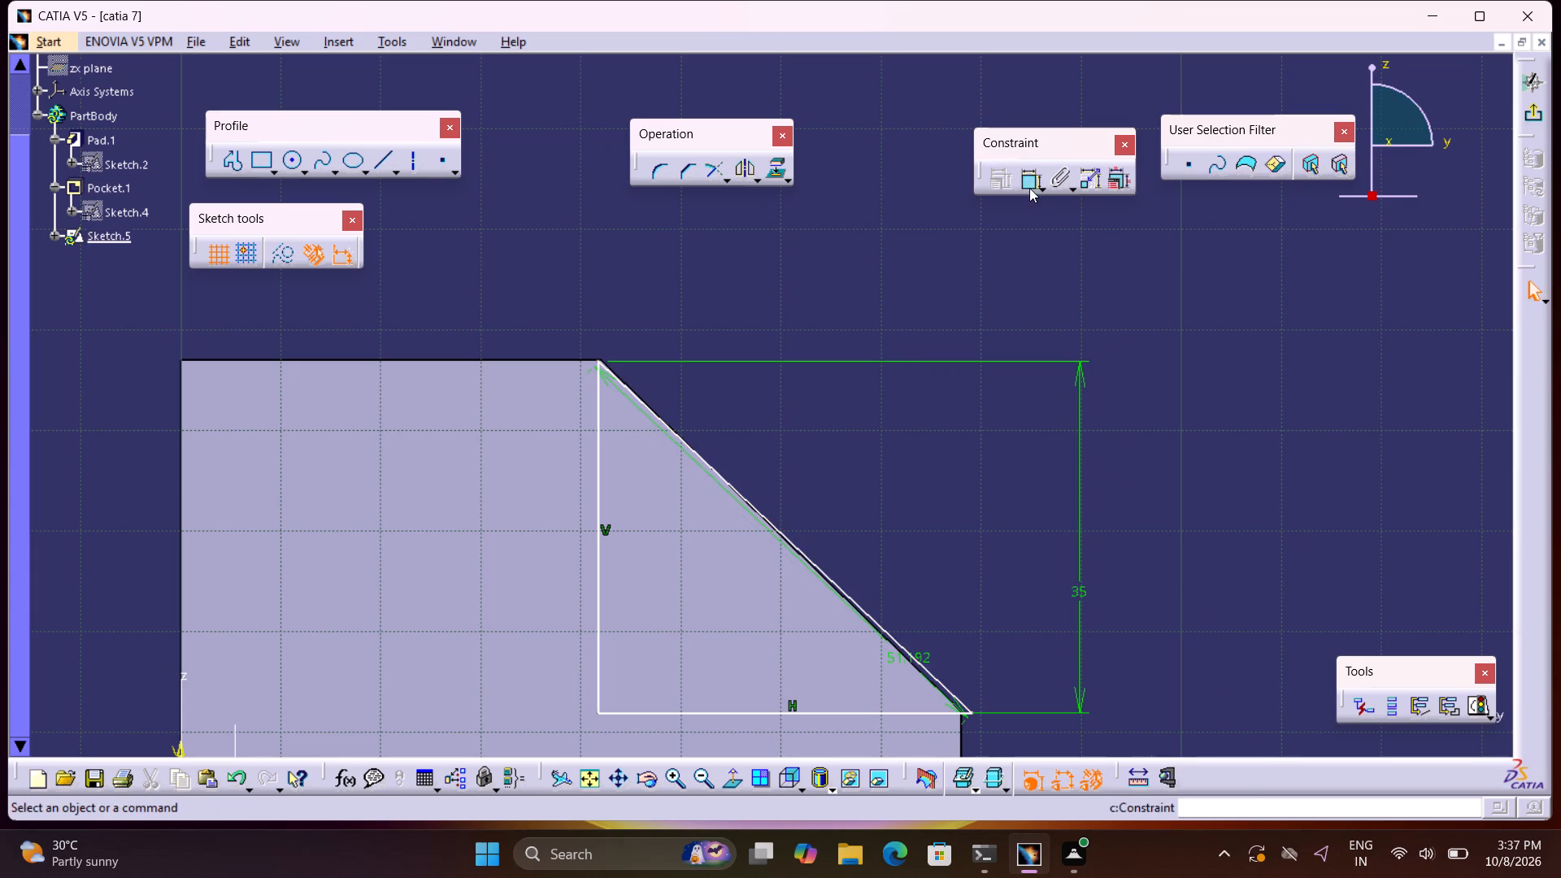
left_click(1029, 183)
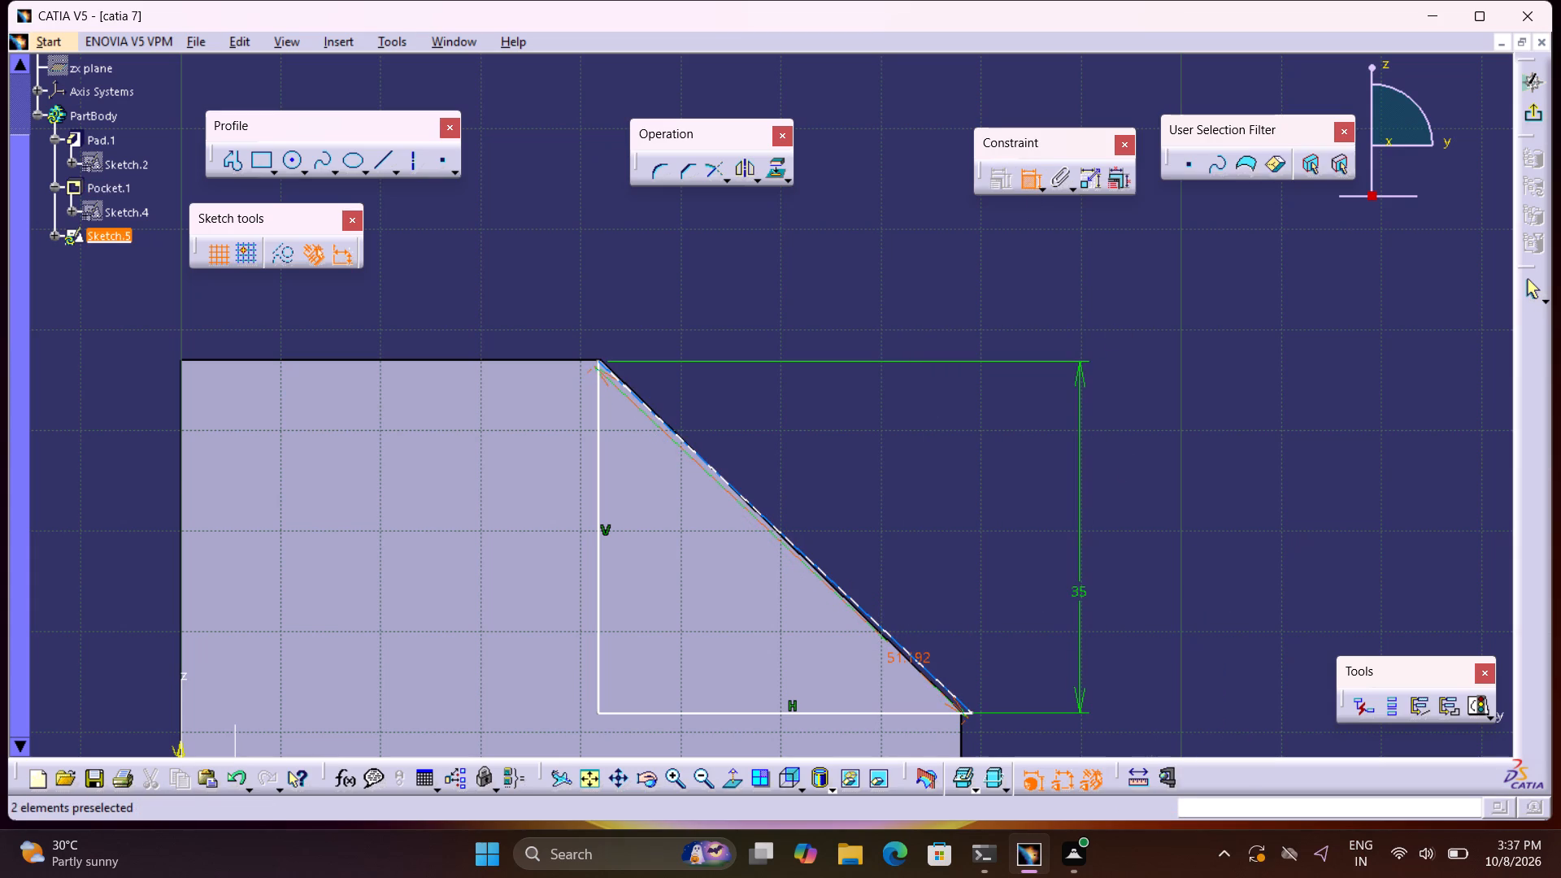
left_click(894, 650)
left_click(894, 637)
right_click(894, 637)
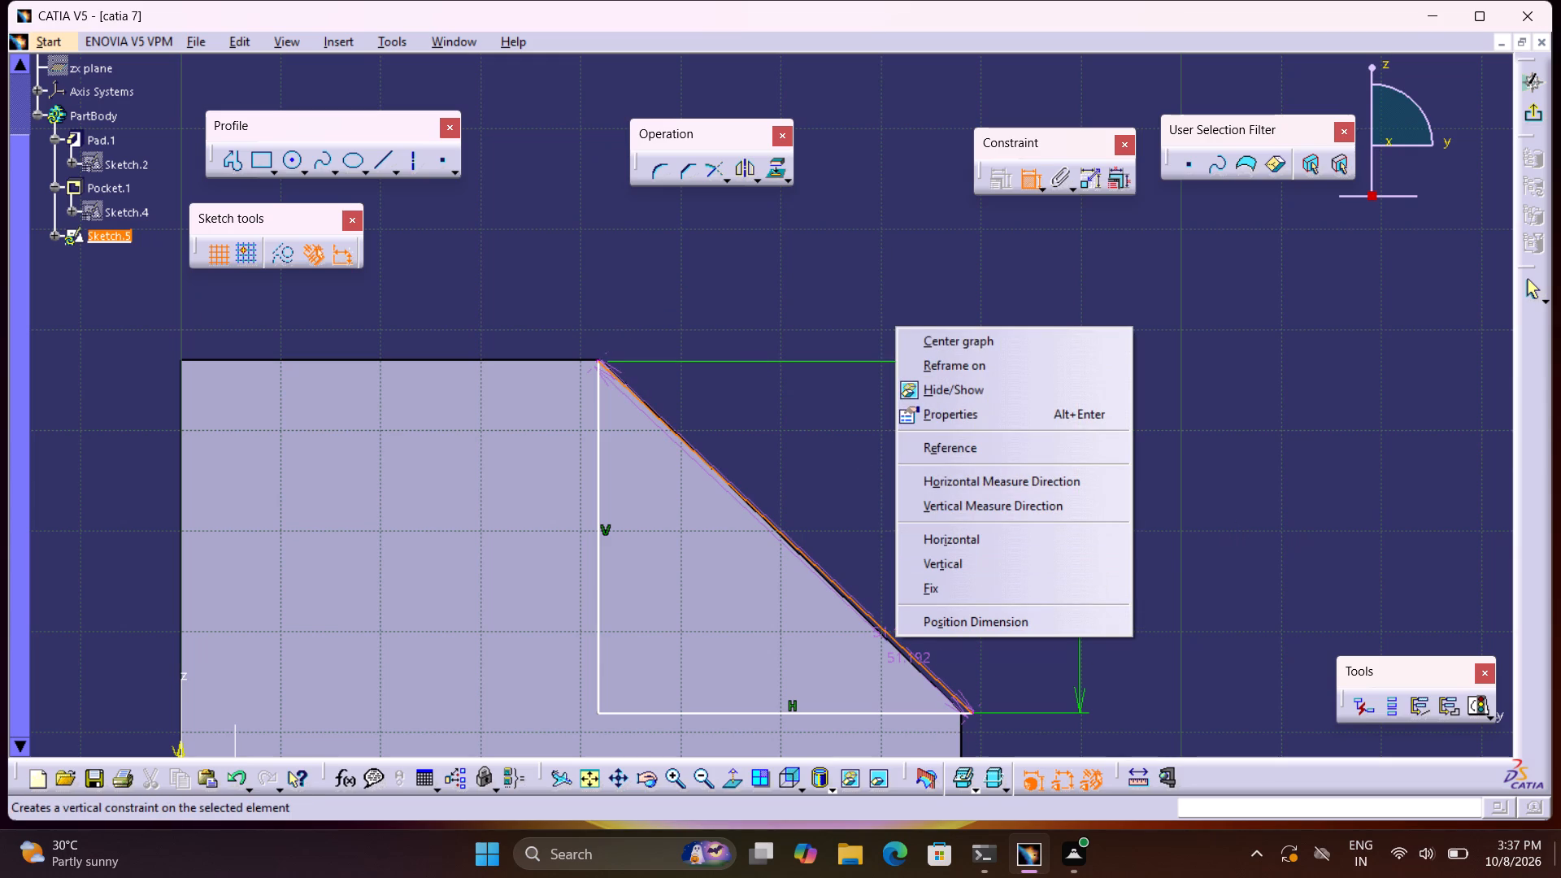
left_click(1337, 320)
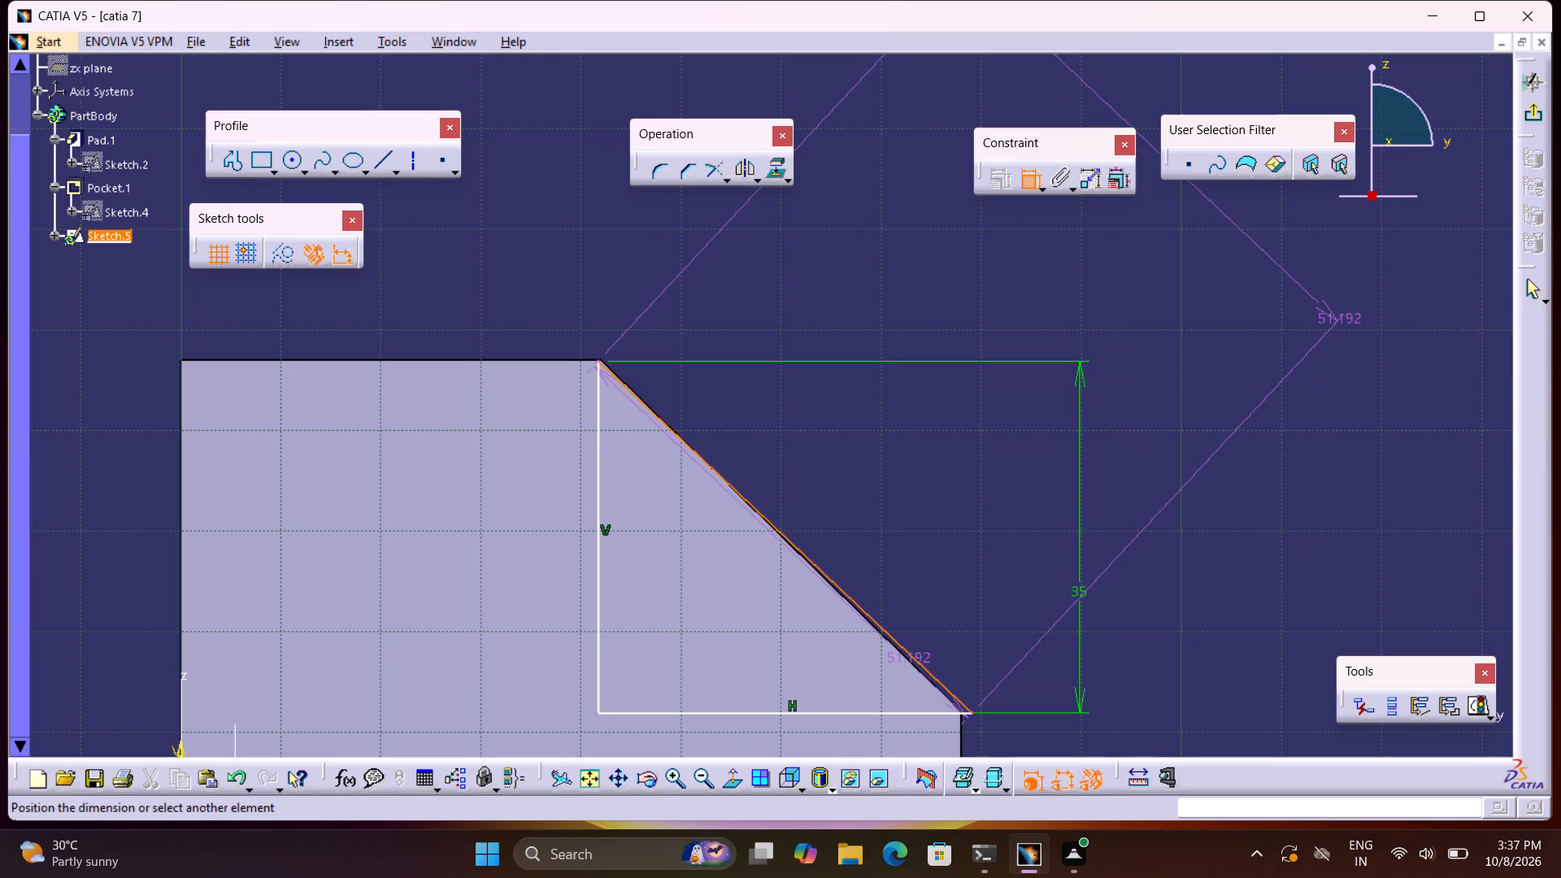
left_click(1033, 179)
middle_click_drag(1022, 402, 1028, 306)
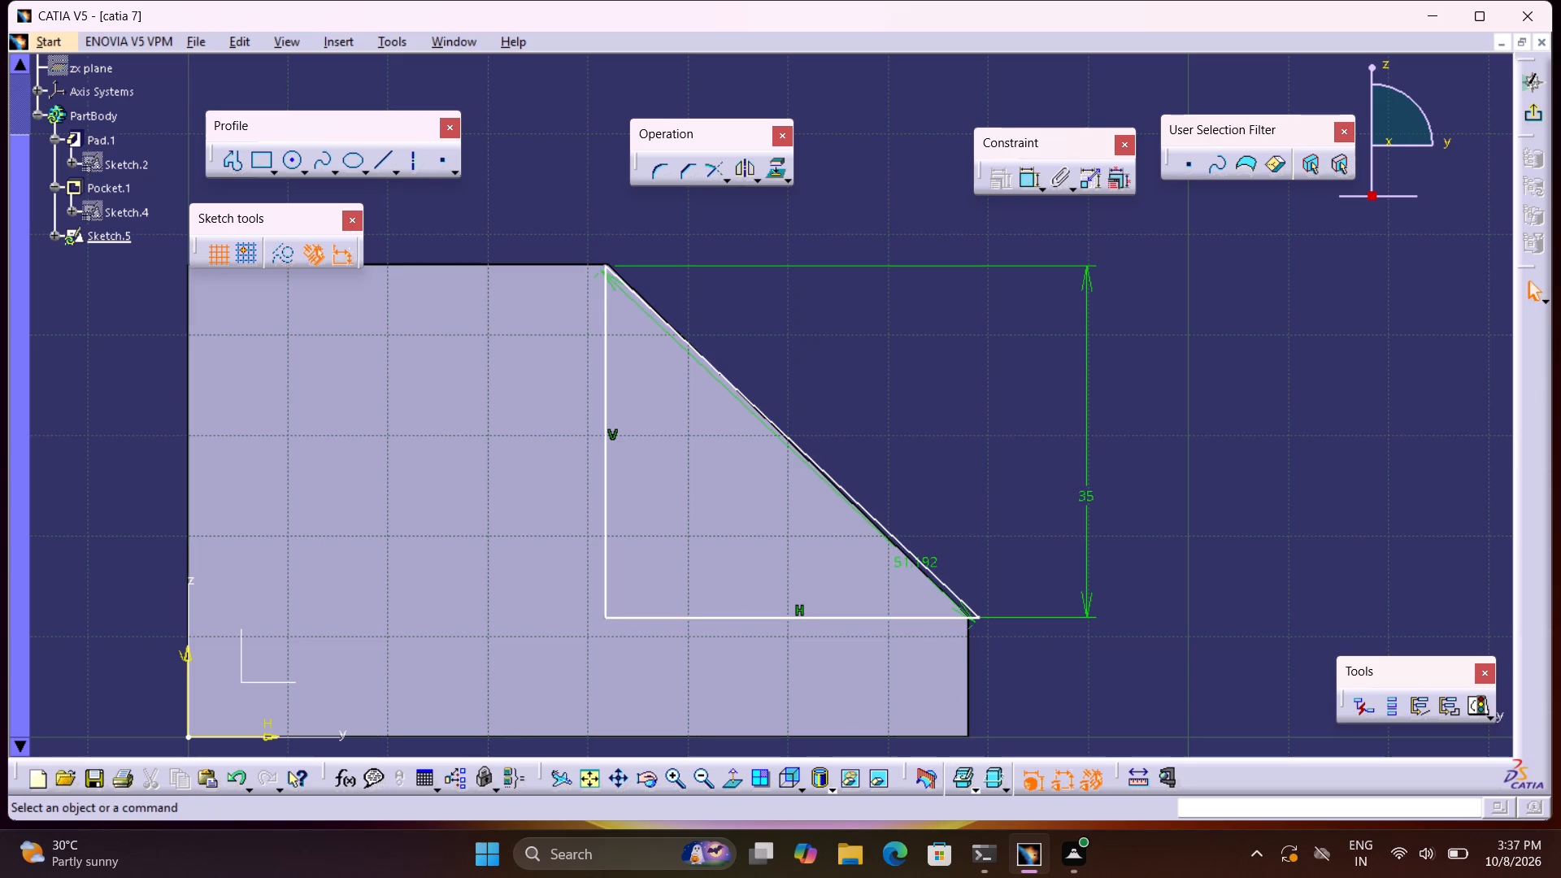
Constrain the triangle's horizontal line to 12 mm above the block's bottom edge.
left_click(1020, 184)
middle_click_drag(1028, 368, 995, 256)
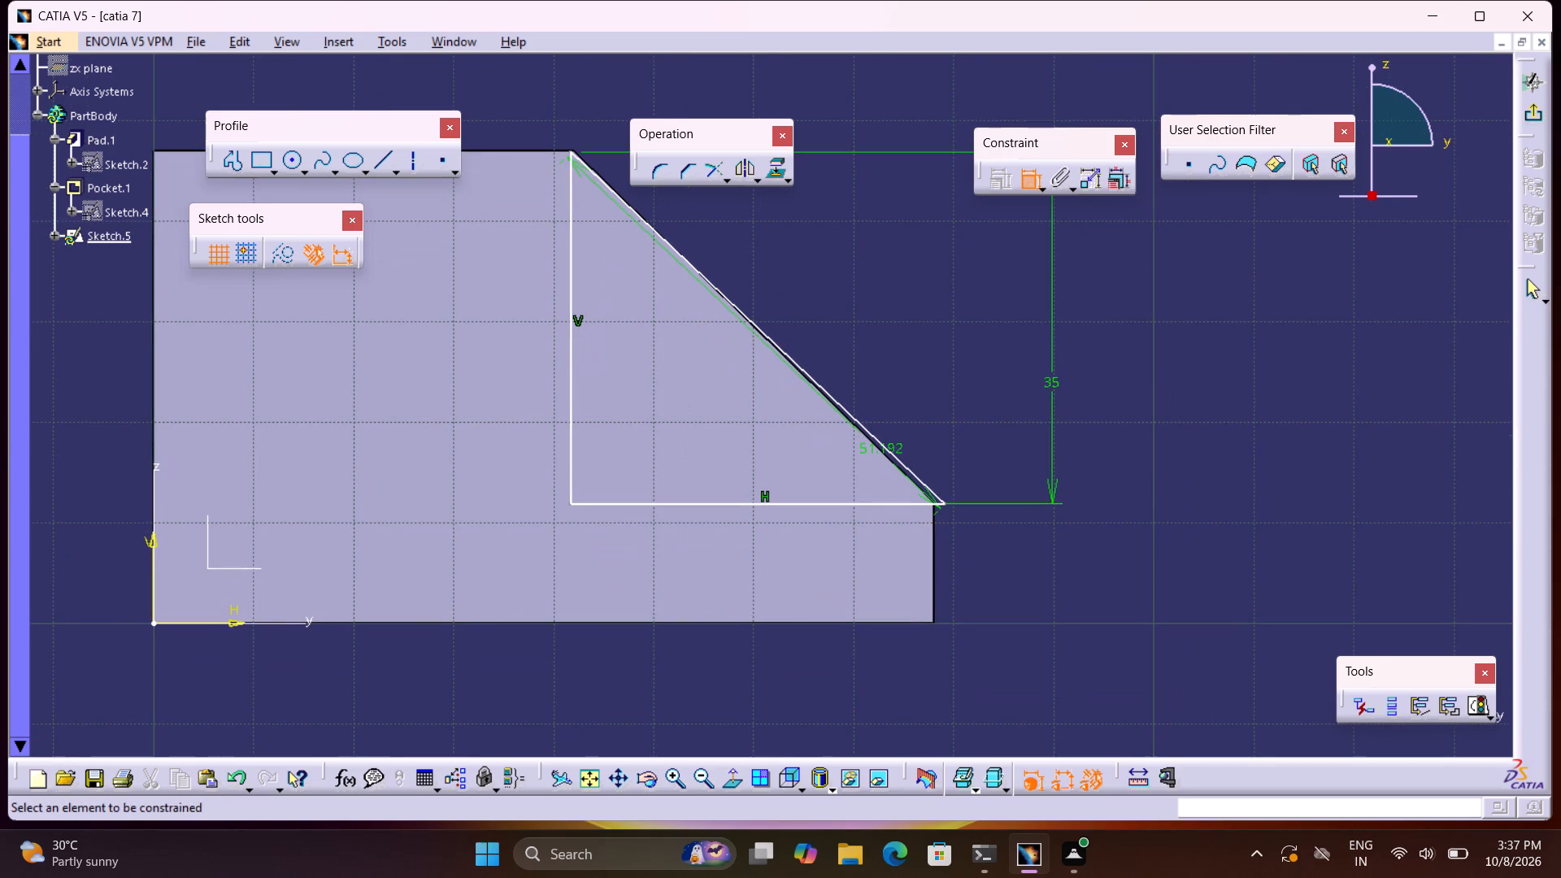
left_click(913, 624)
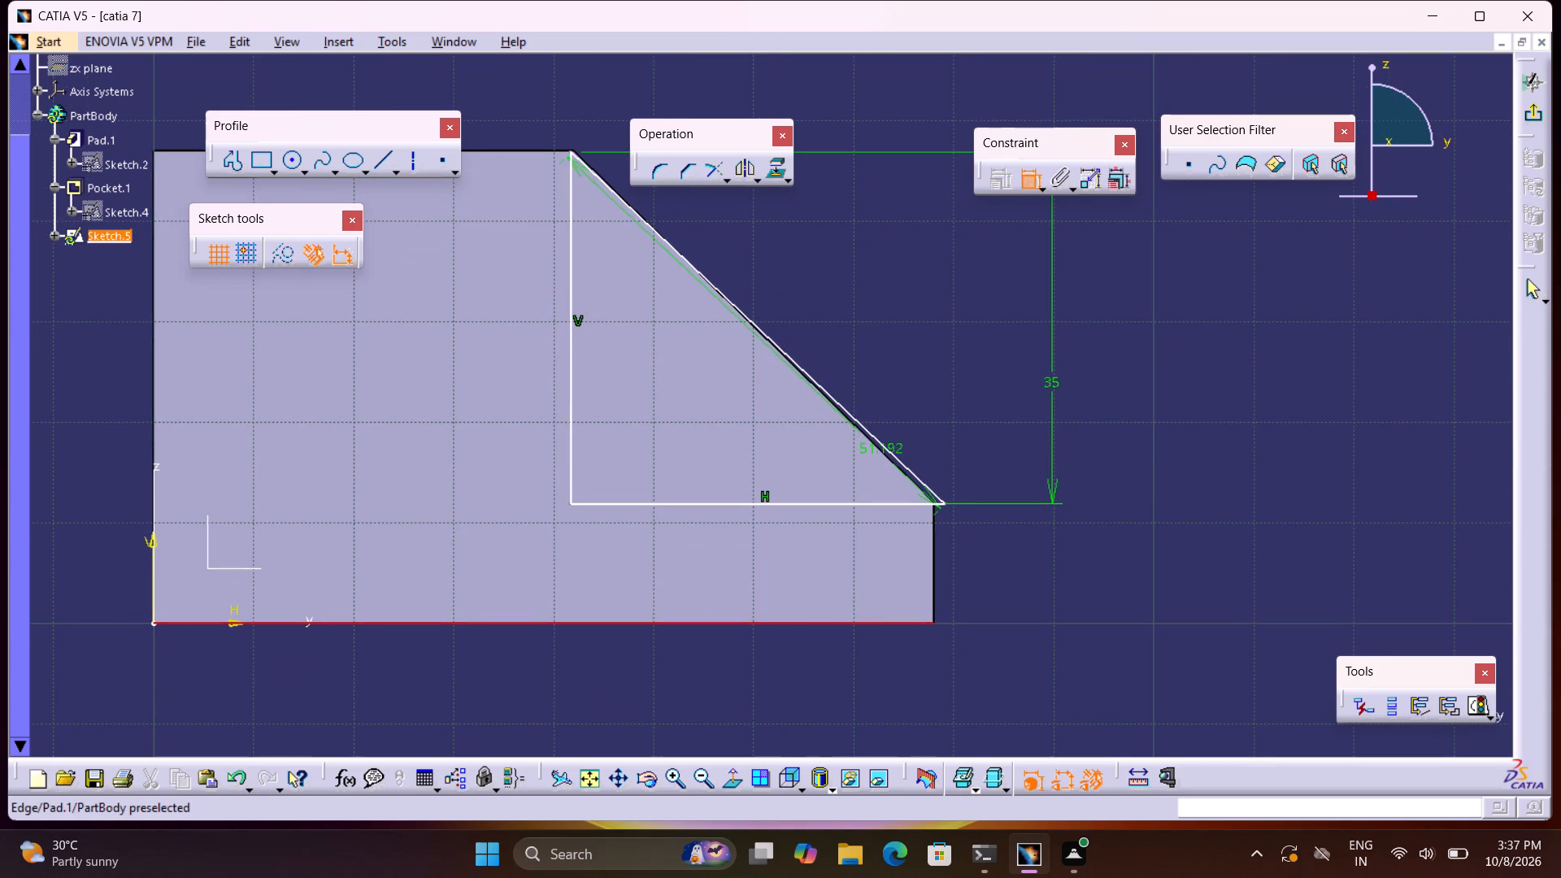
left_click(898, 502)
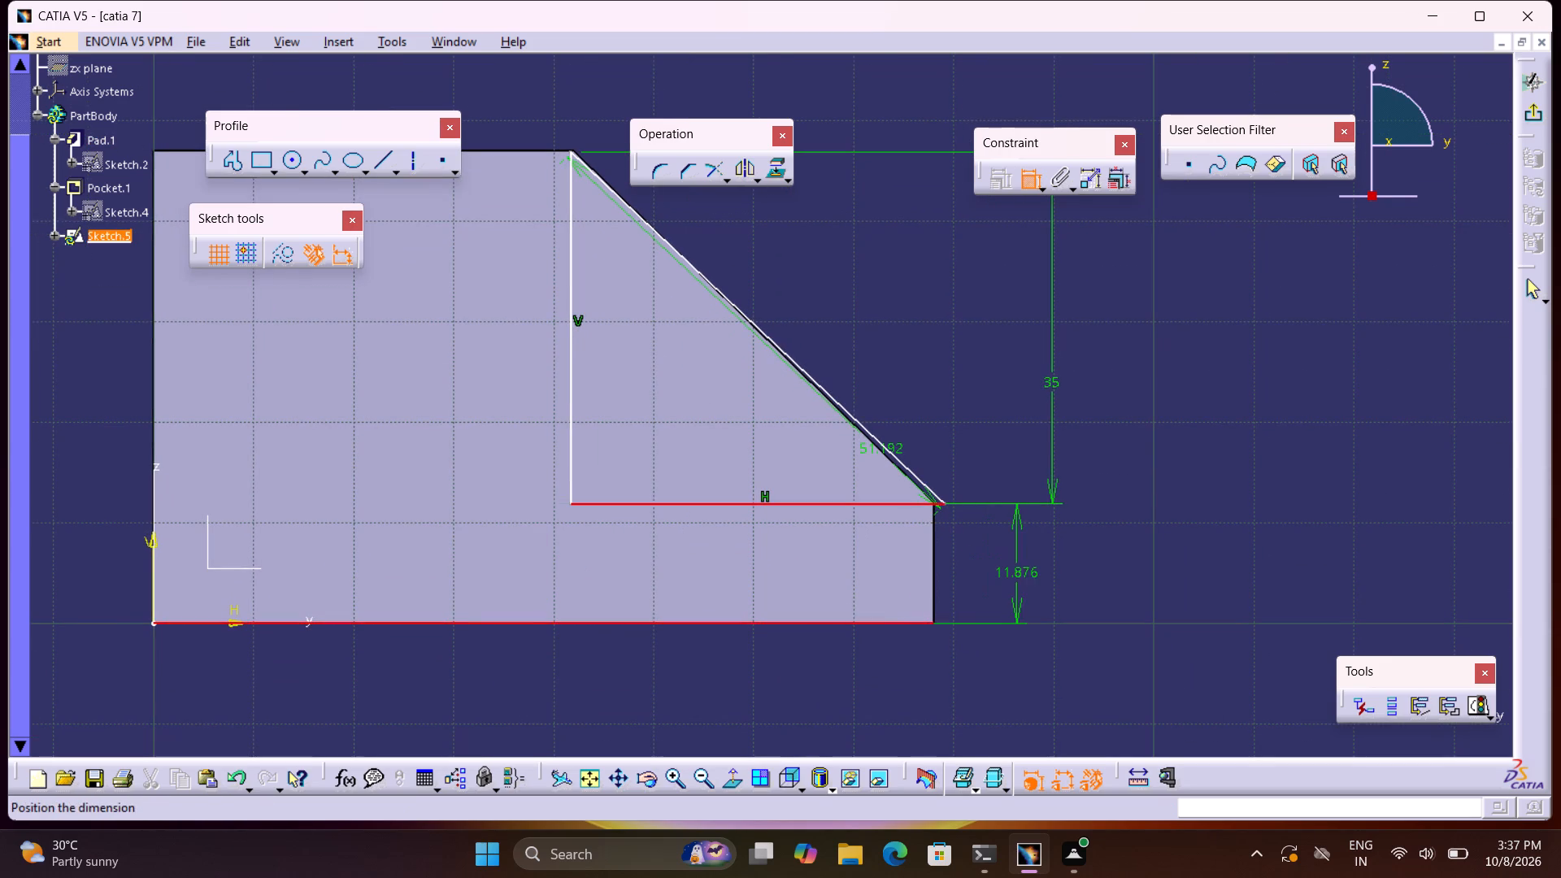
left_click(1023, 576)
double_click(1033, 567)
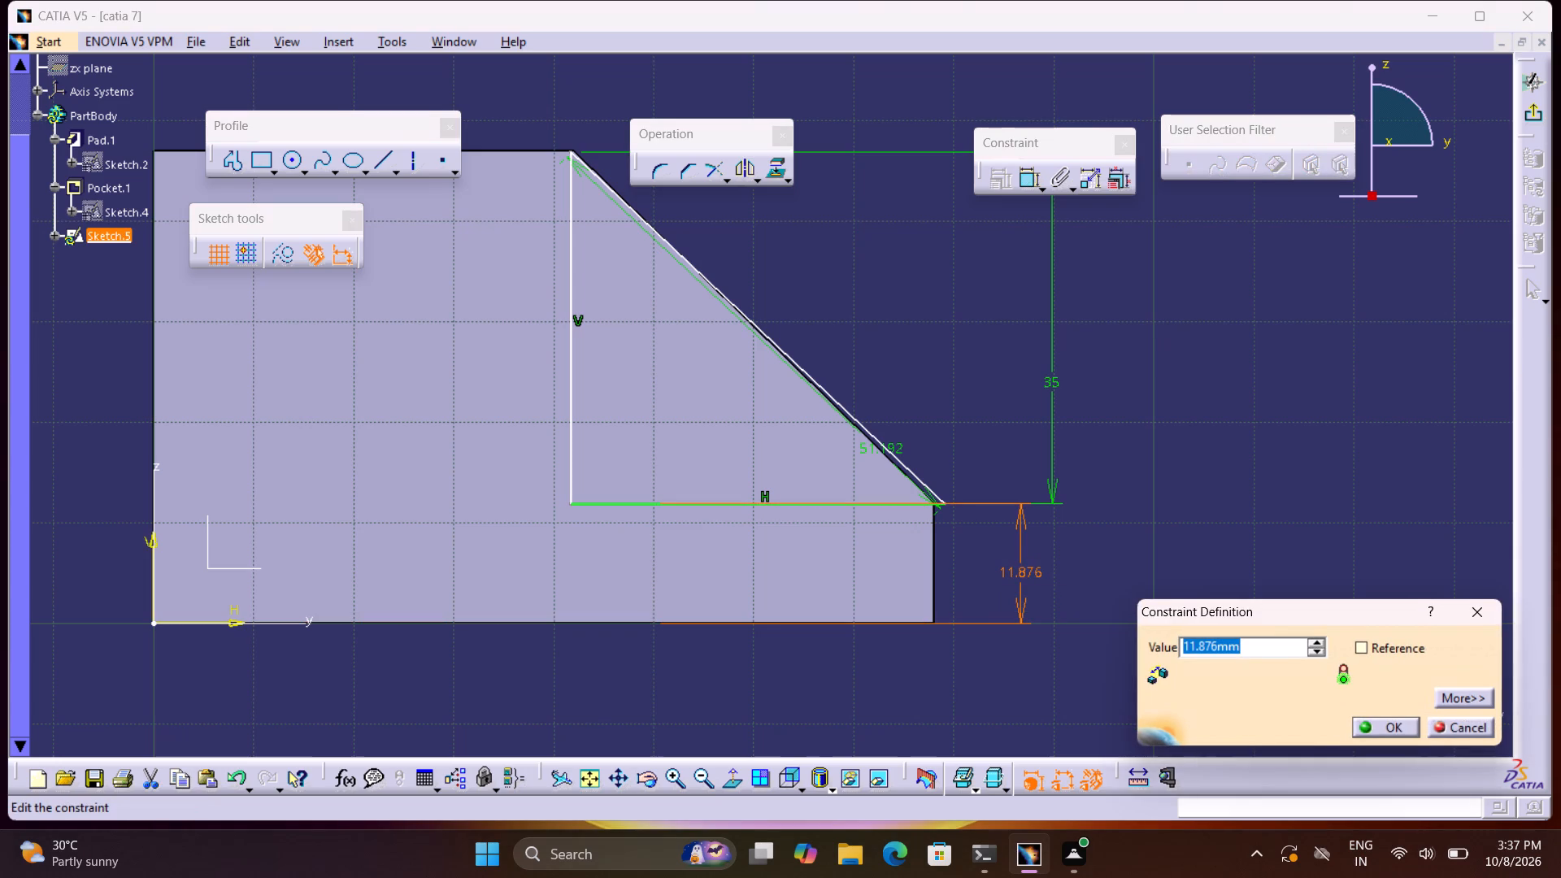
key("1")
key("2")
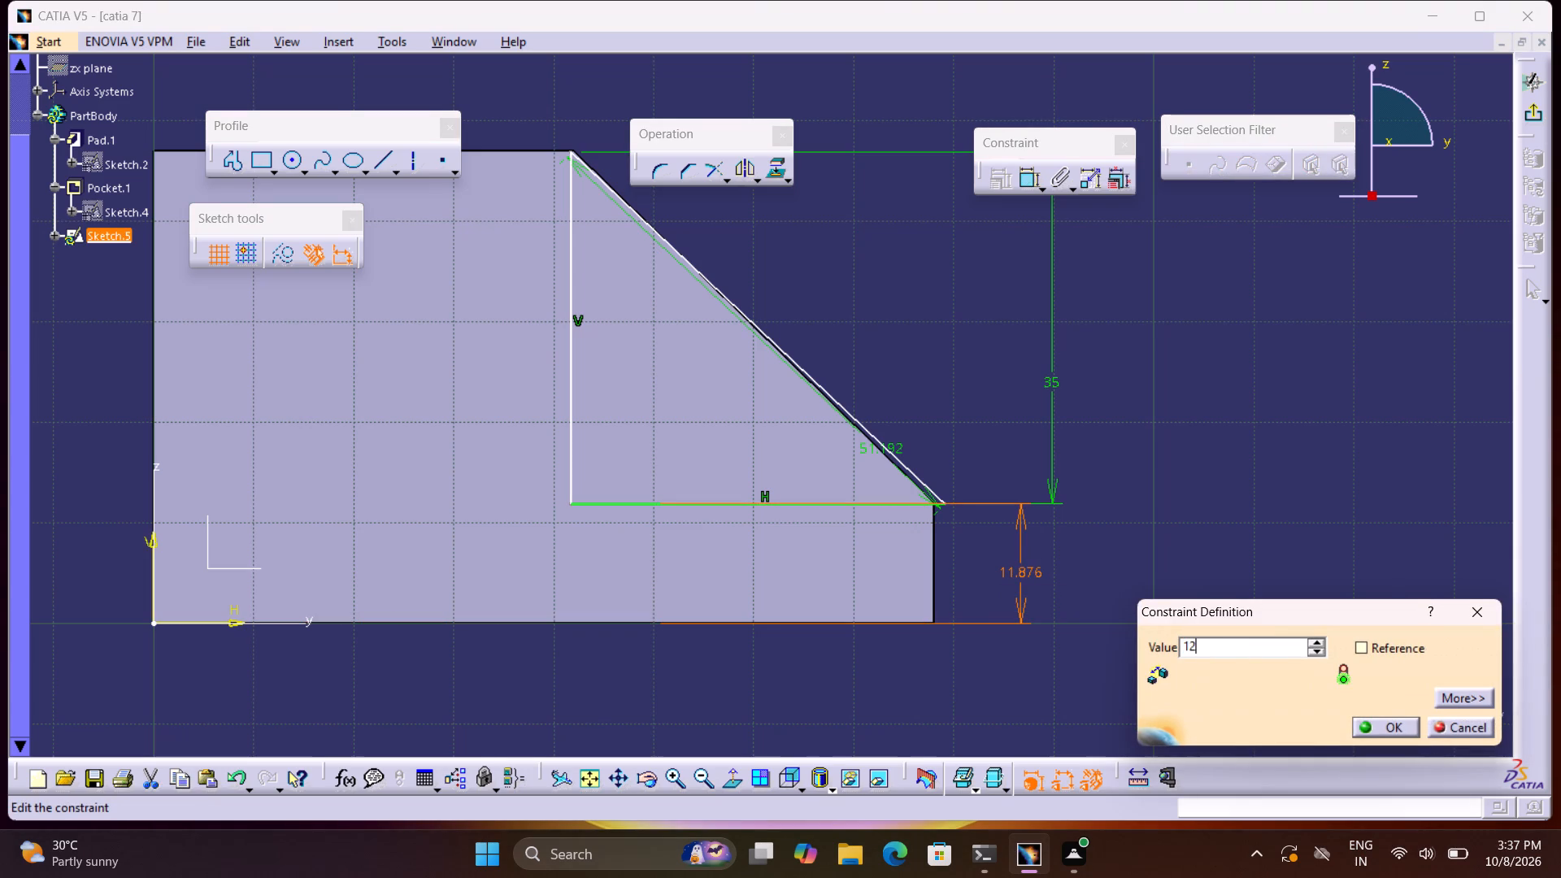
key("Return")
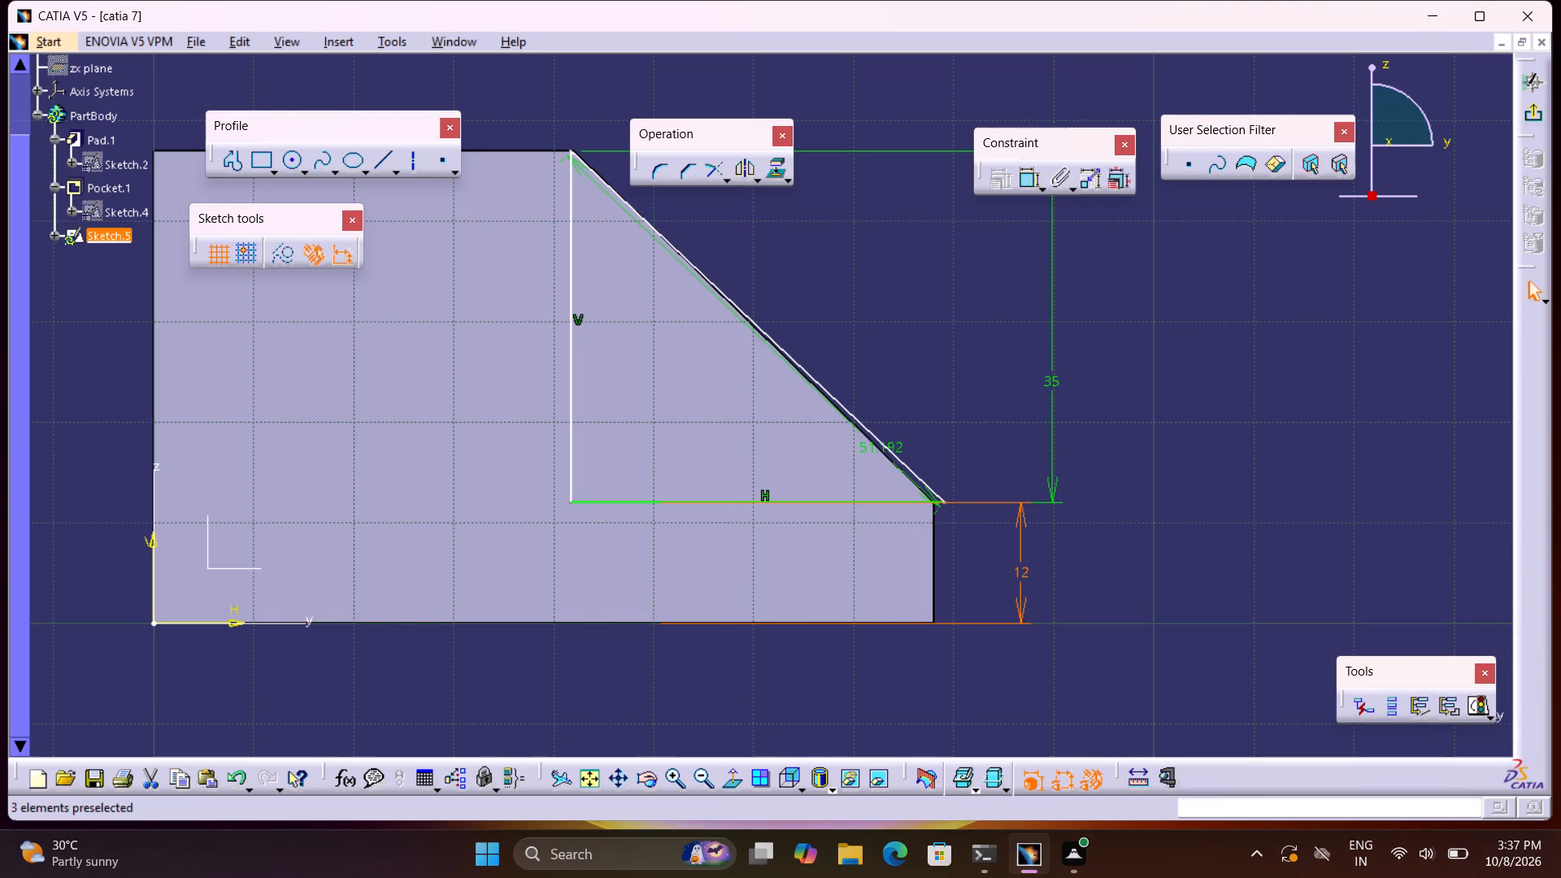
Shift the triangle so its vertical line meets the slope's upper end, and delete its sloping line.
left_click_drag(939, 494, 933, 498)
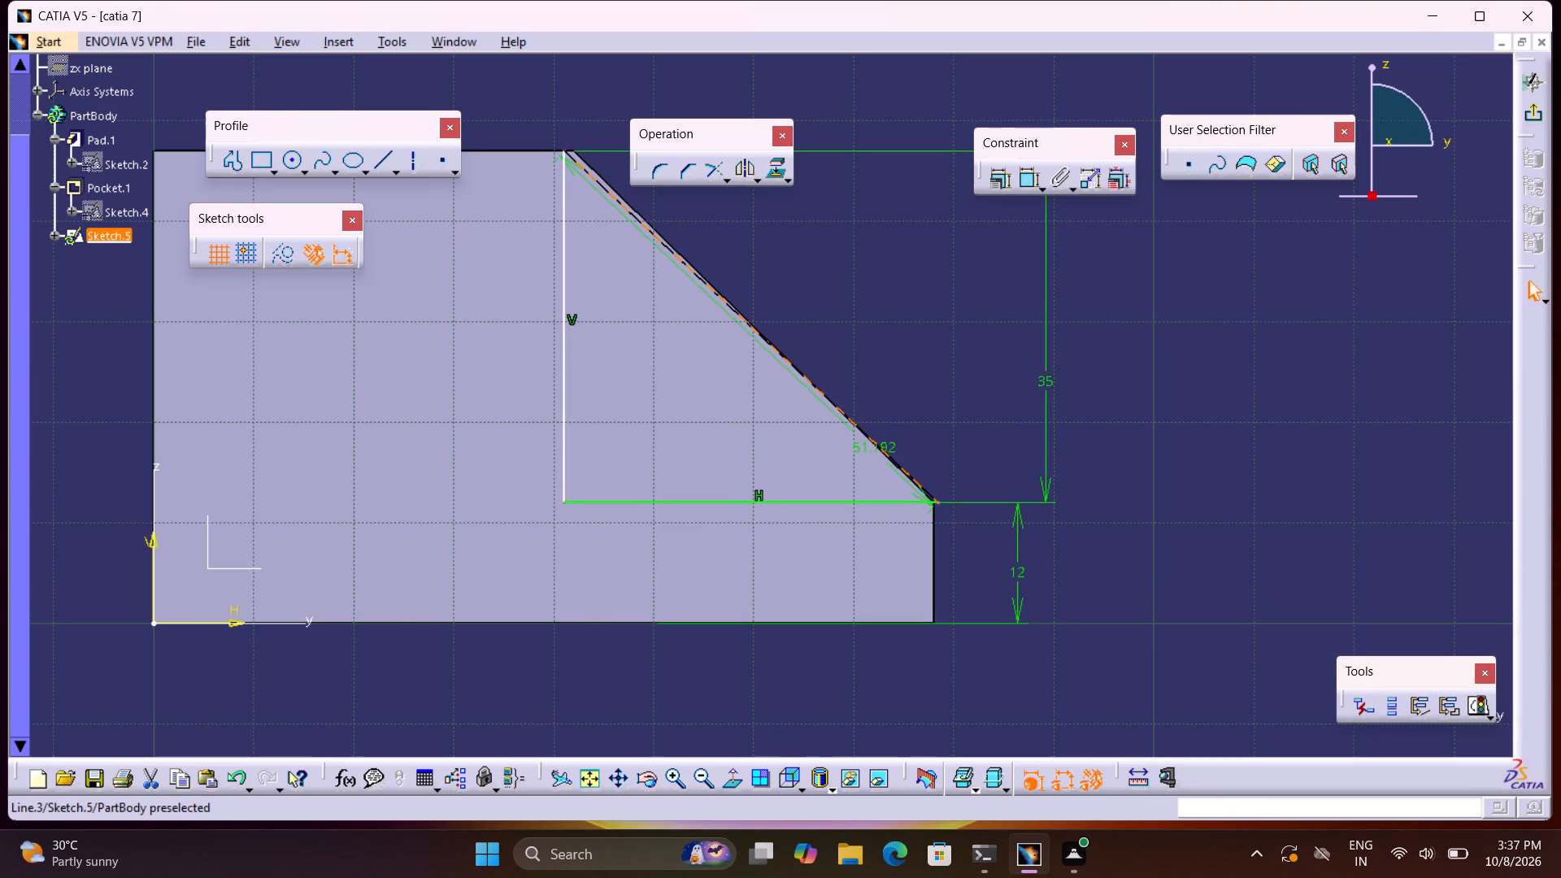
left_click_drag(933, 498, 942, 505)
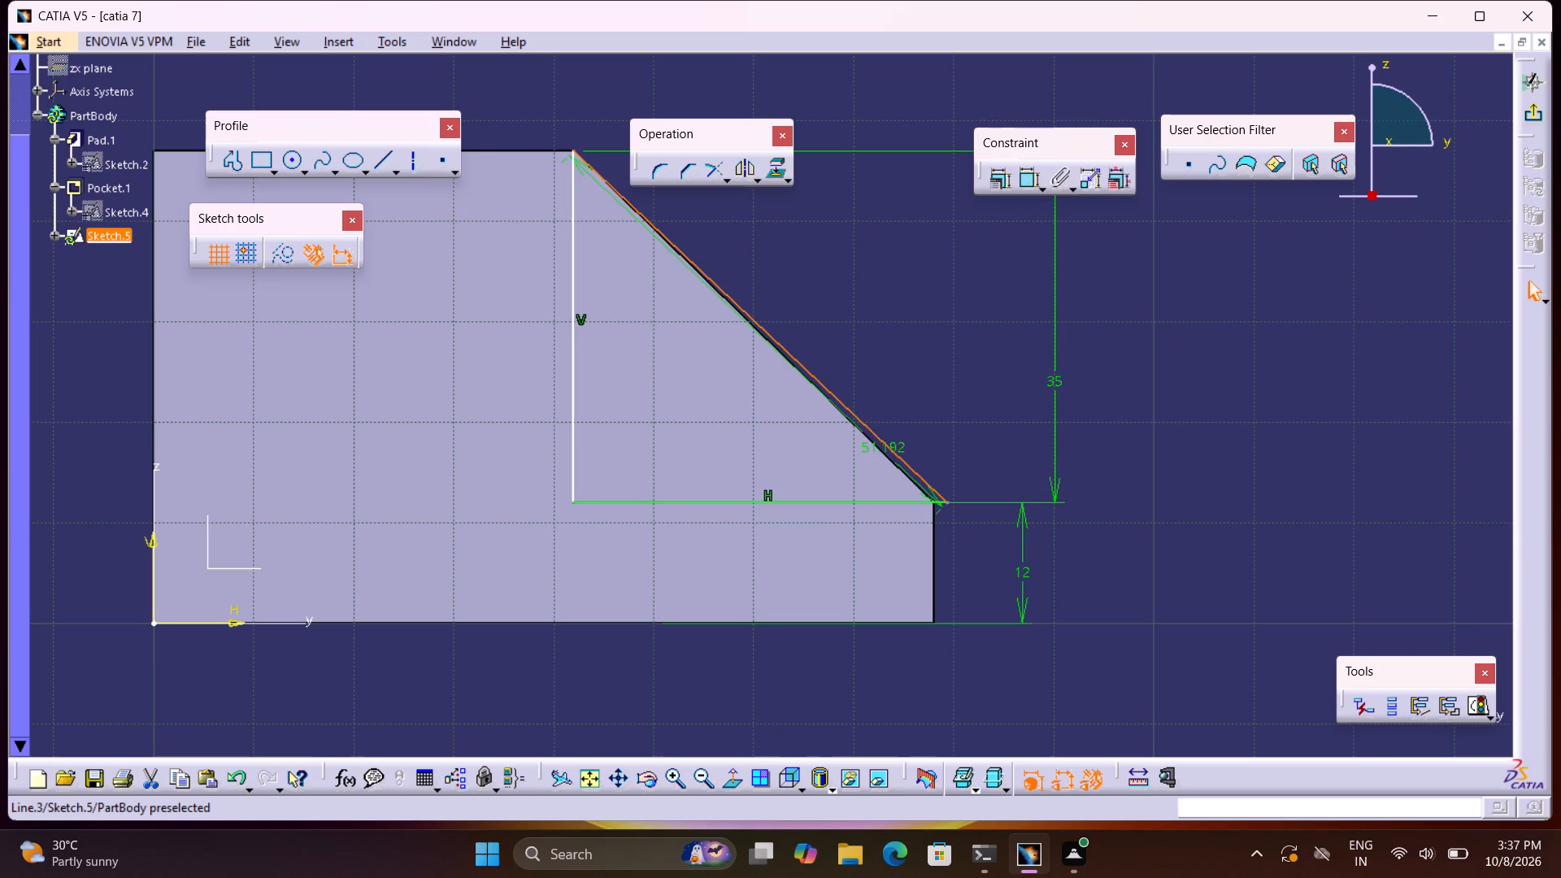
key("Delete")
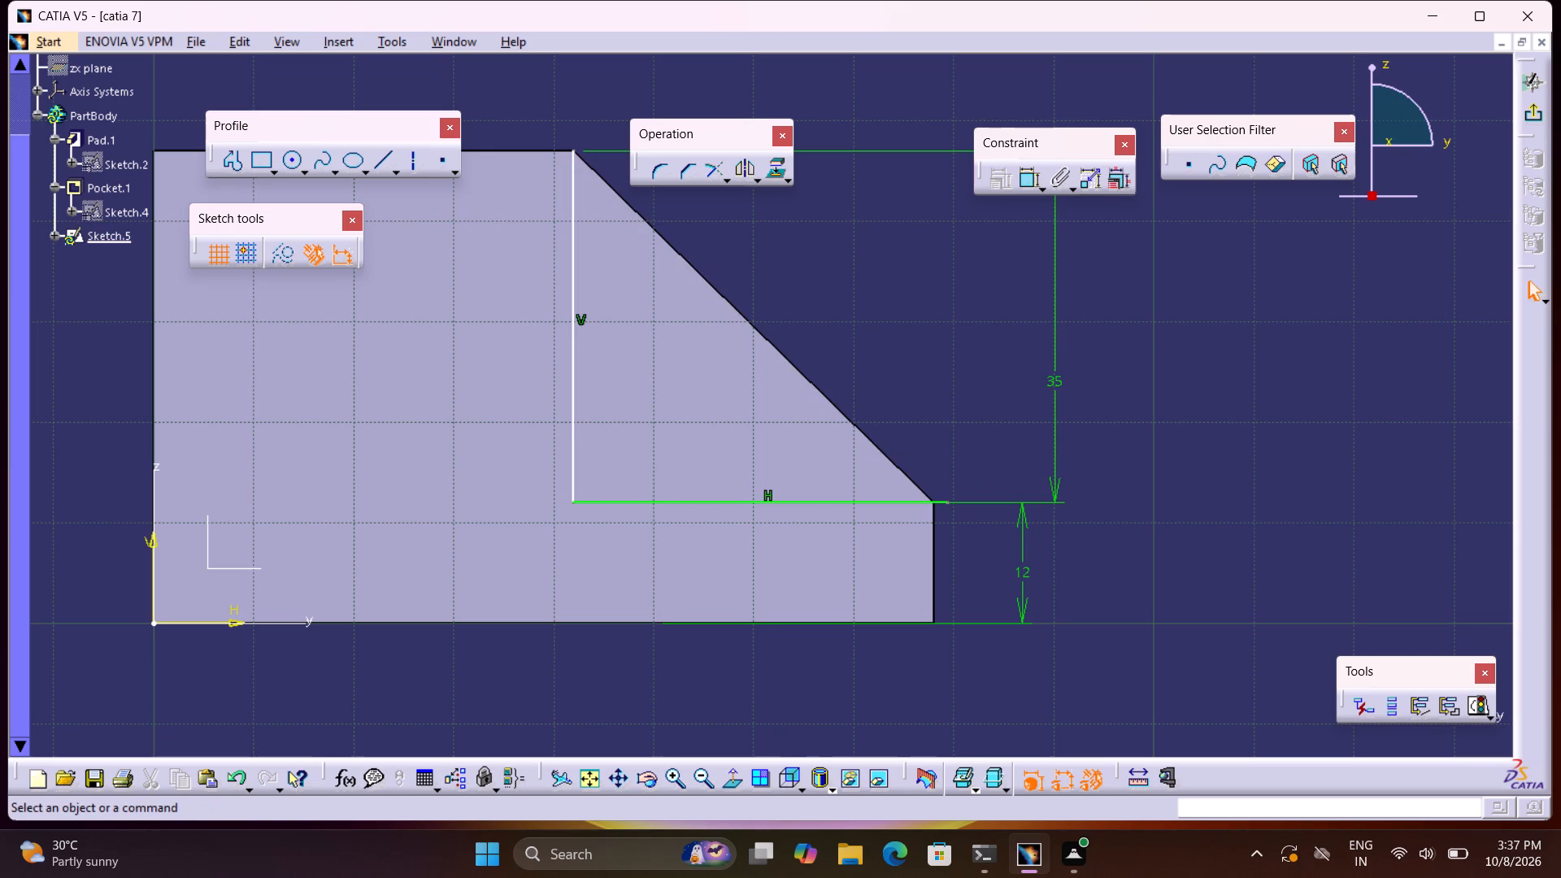
scroll(832, 310, "up", 1)
middle_click_drag(850, 359, 898, 441)
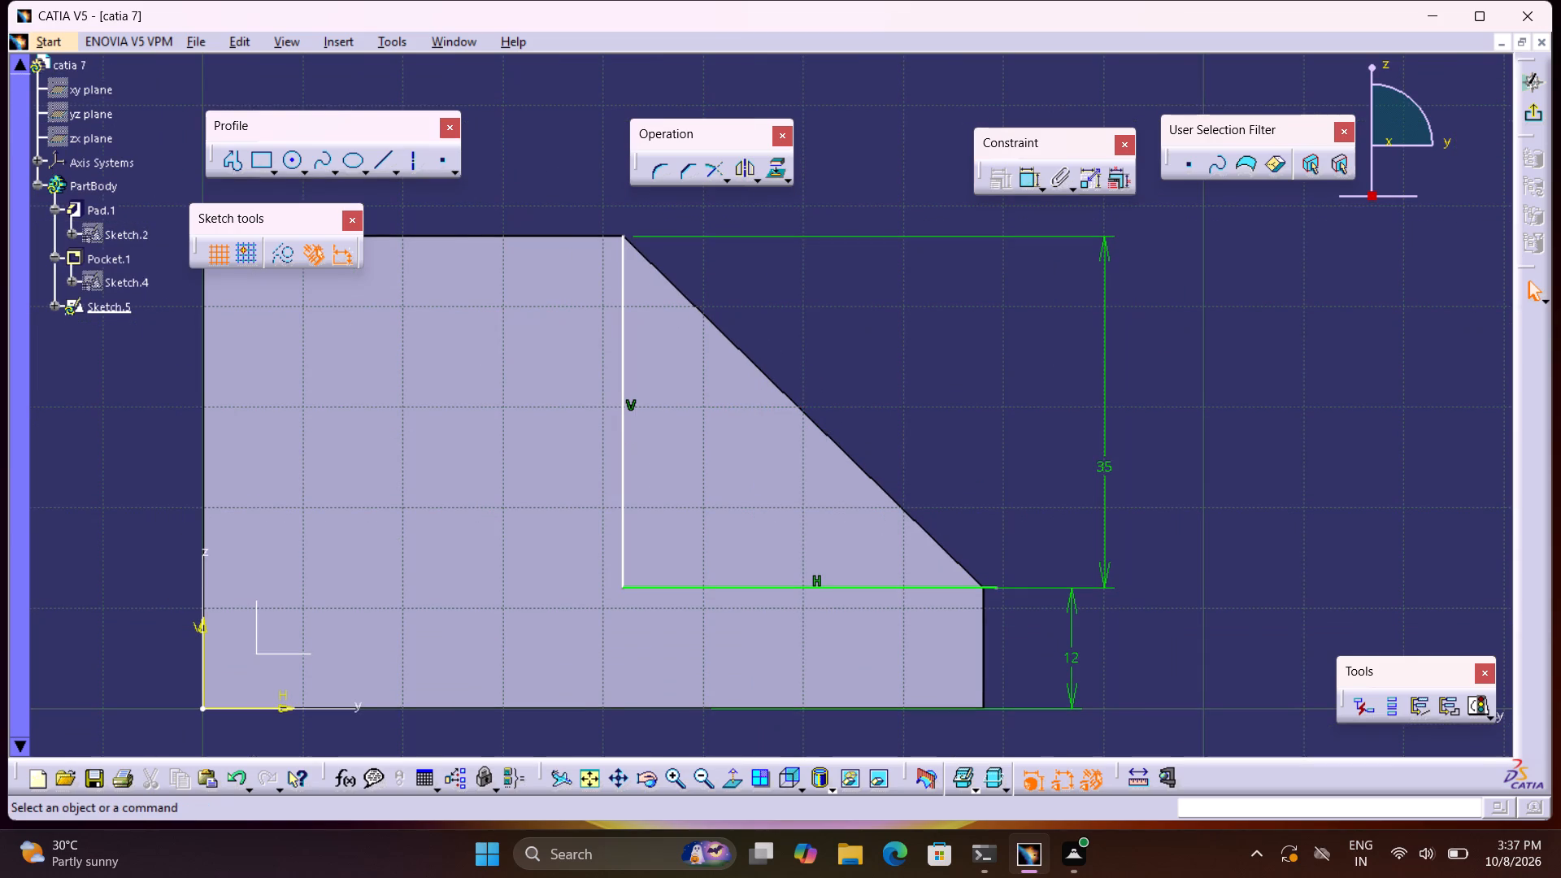
Draw the triangle's sloping line from the slope's upper end to the horizontal line's outer end with the Profile tool, and exit the sketch.
left_click(236, 162)
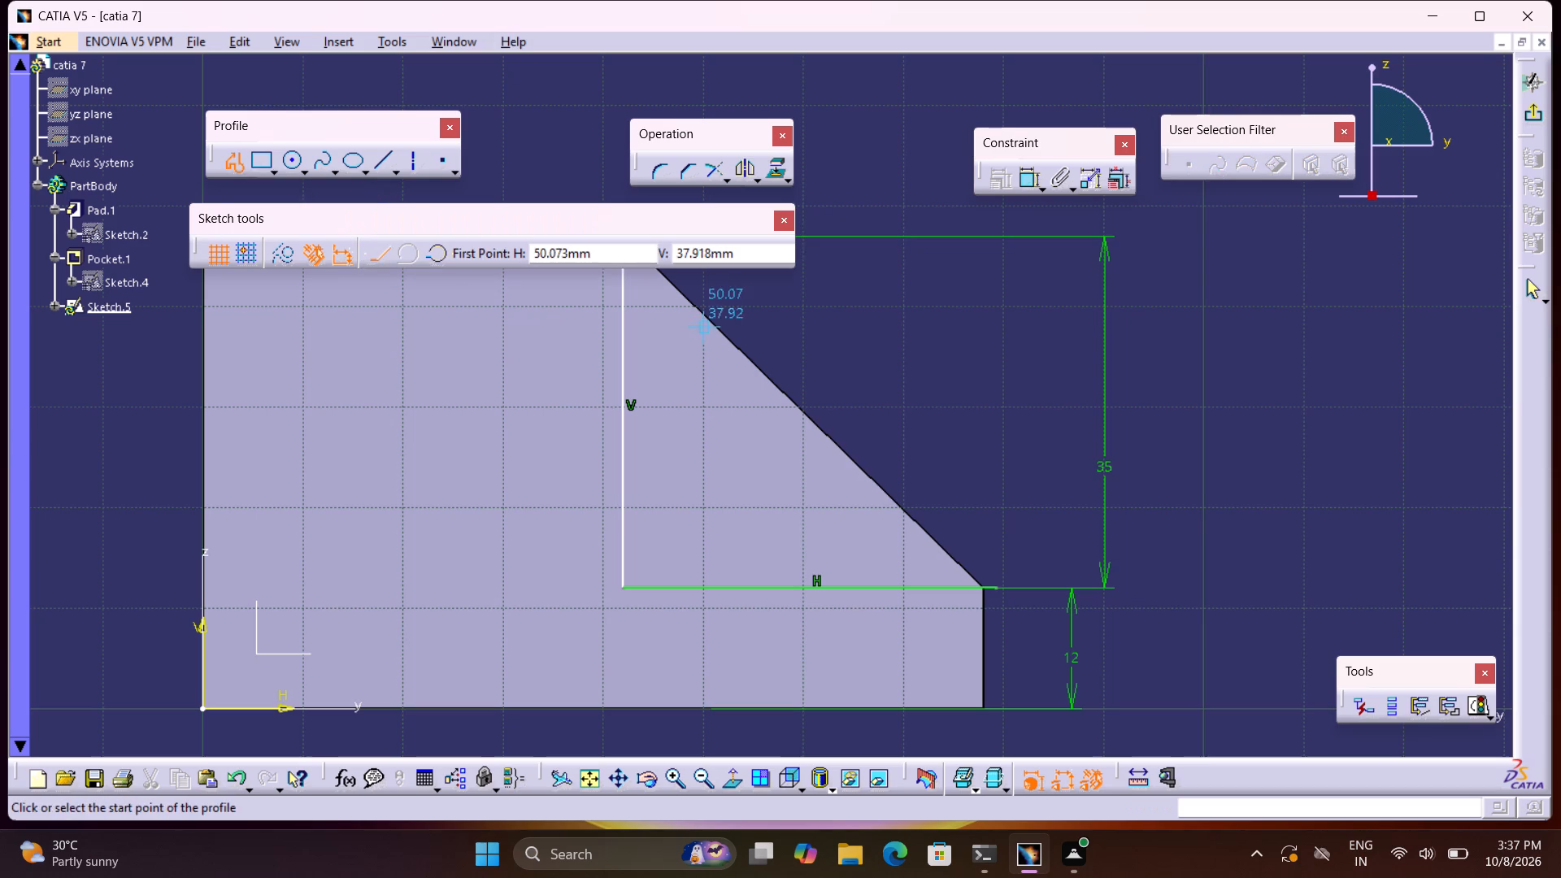
middle_click_drag(698, 333, 715, 419)
left_click(641, 322)
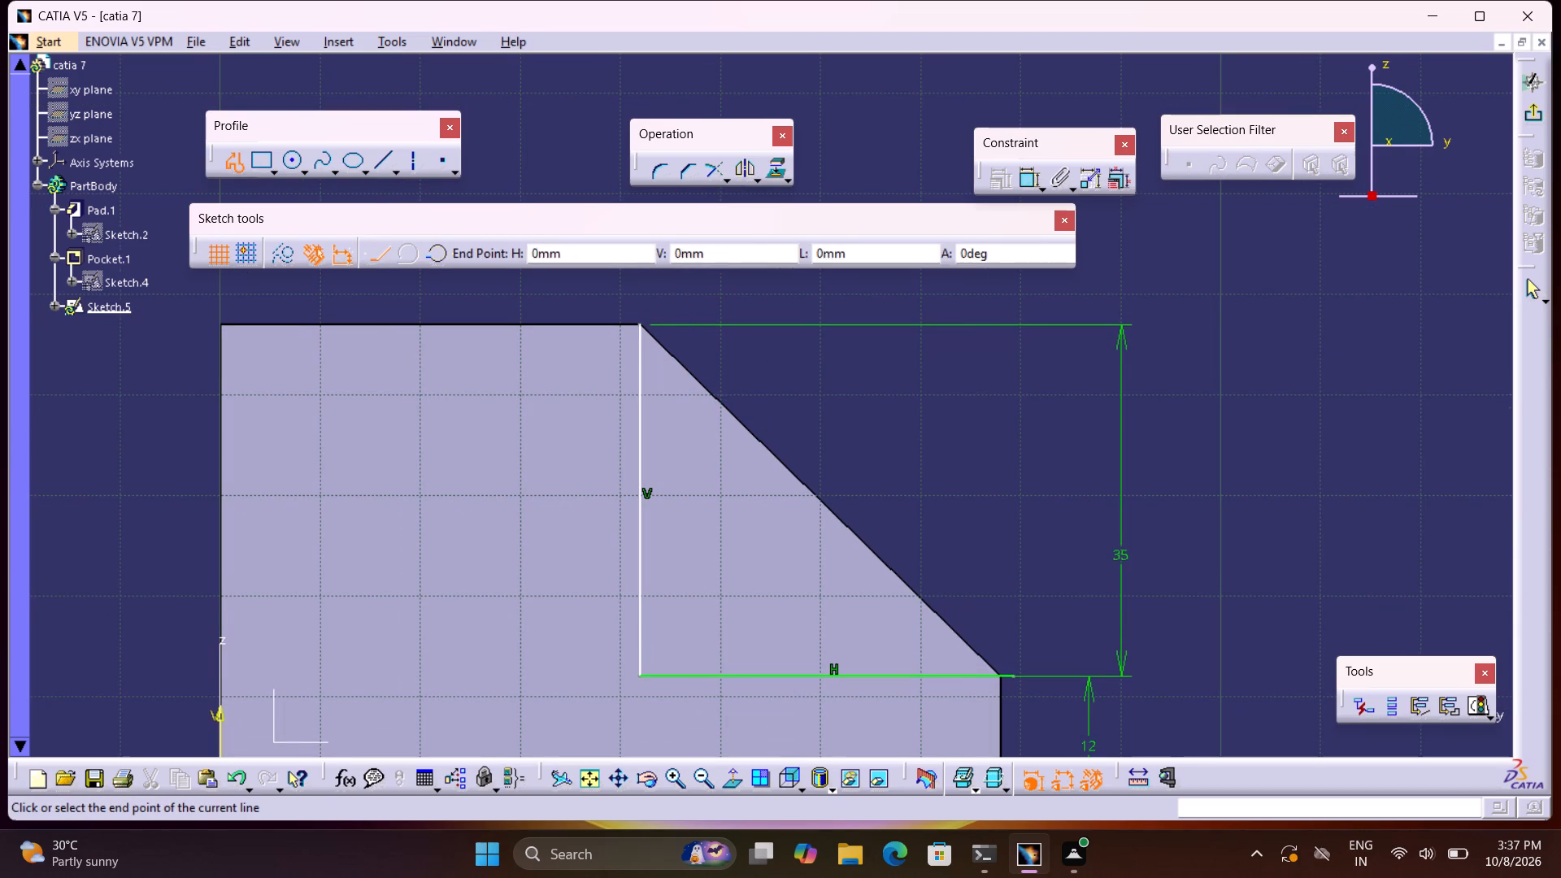
left_click(1011, 672)
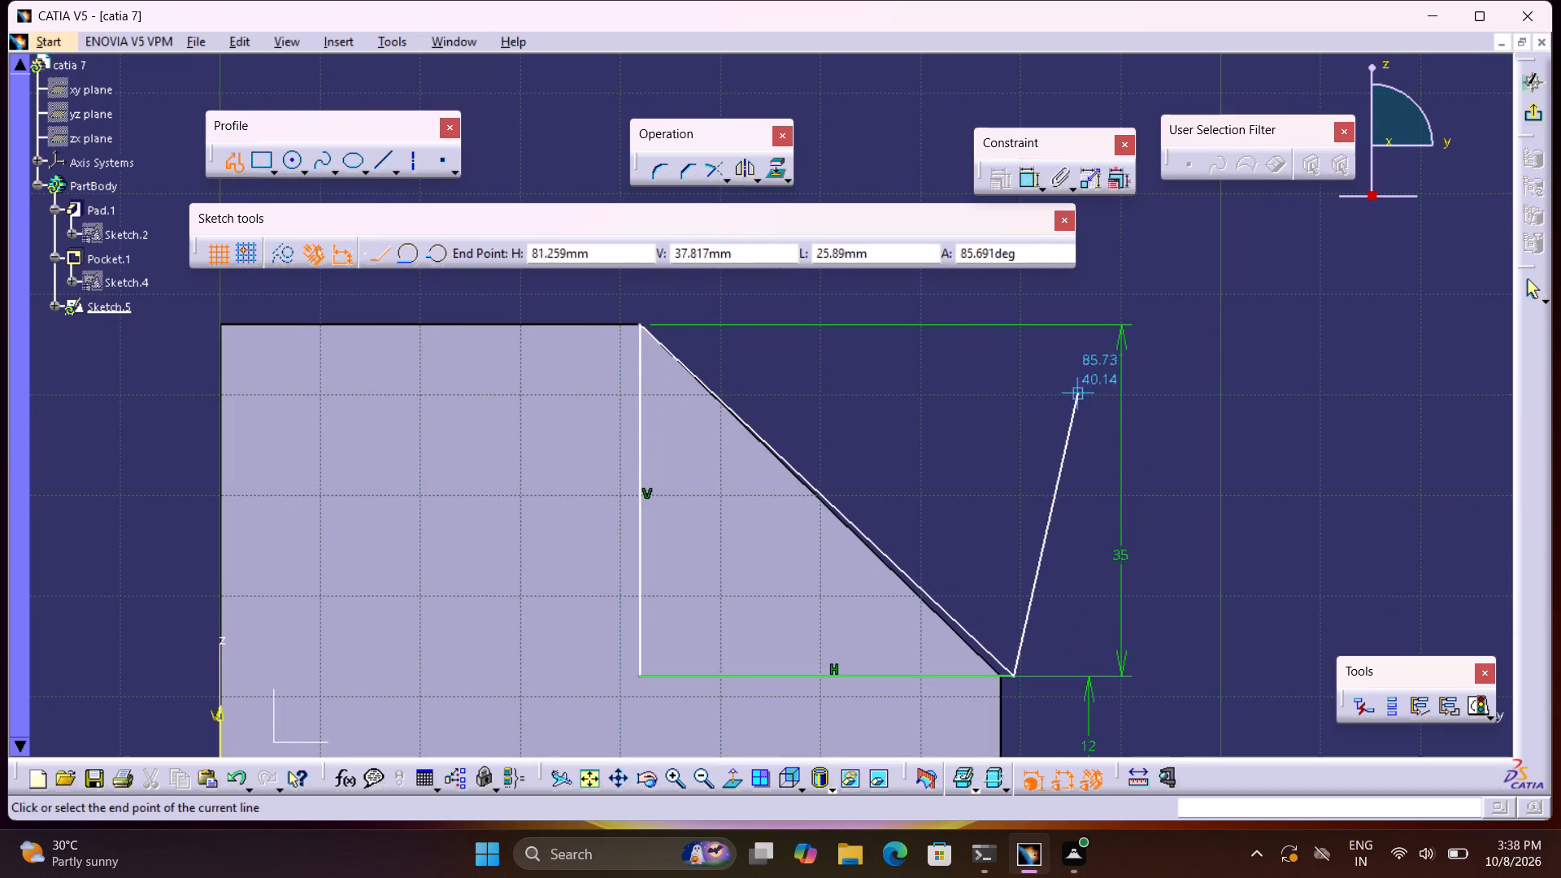
left_click(241, 158)
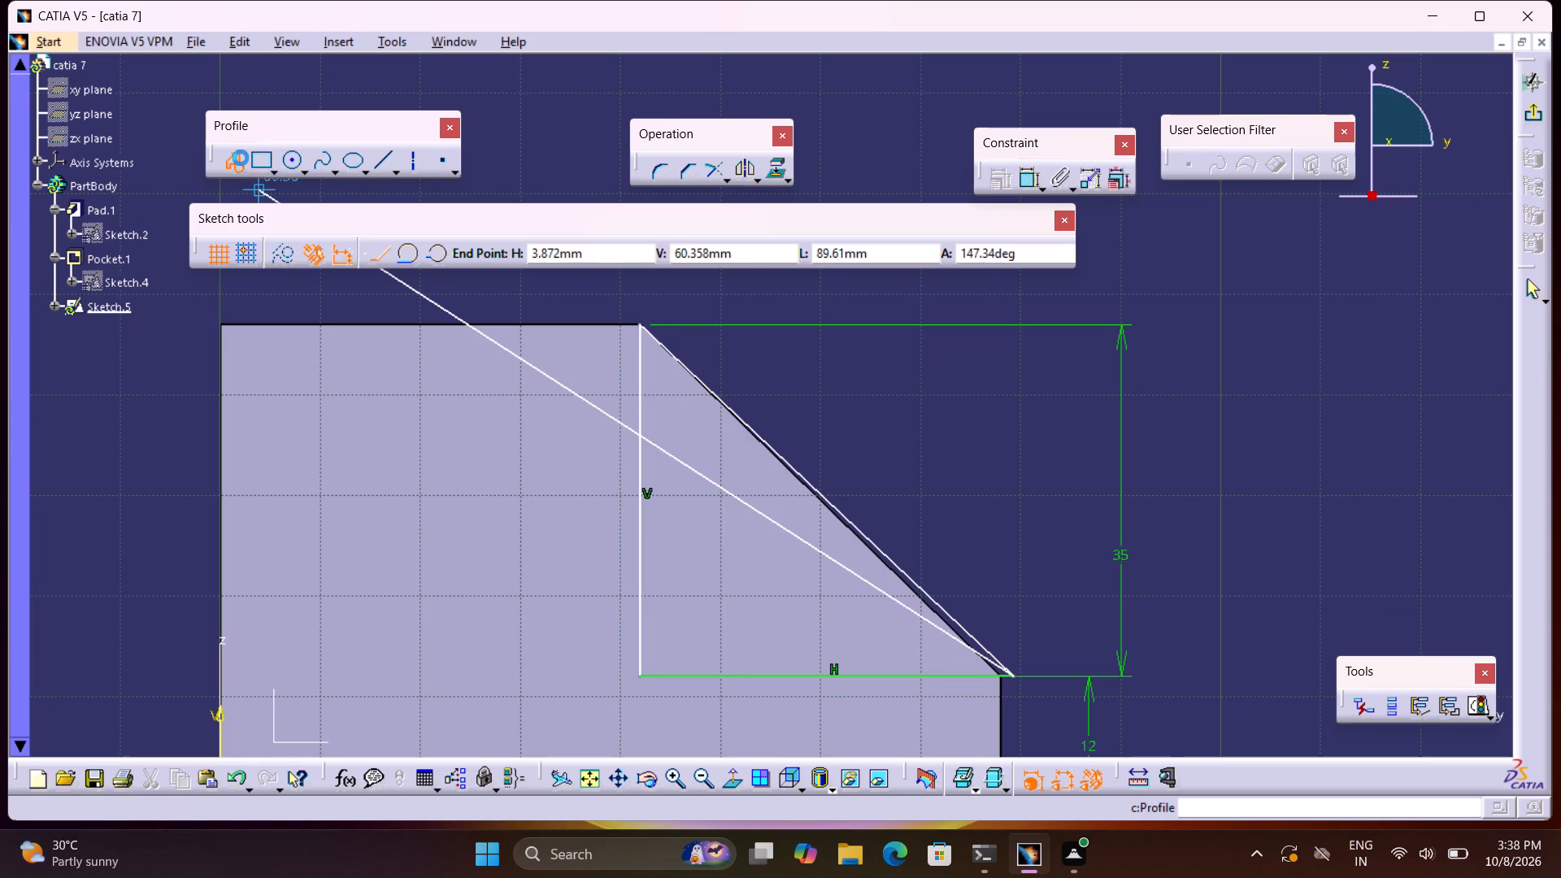
left_click(1534, 117)
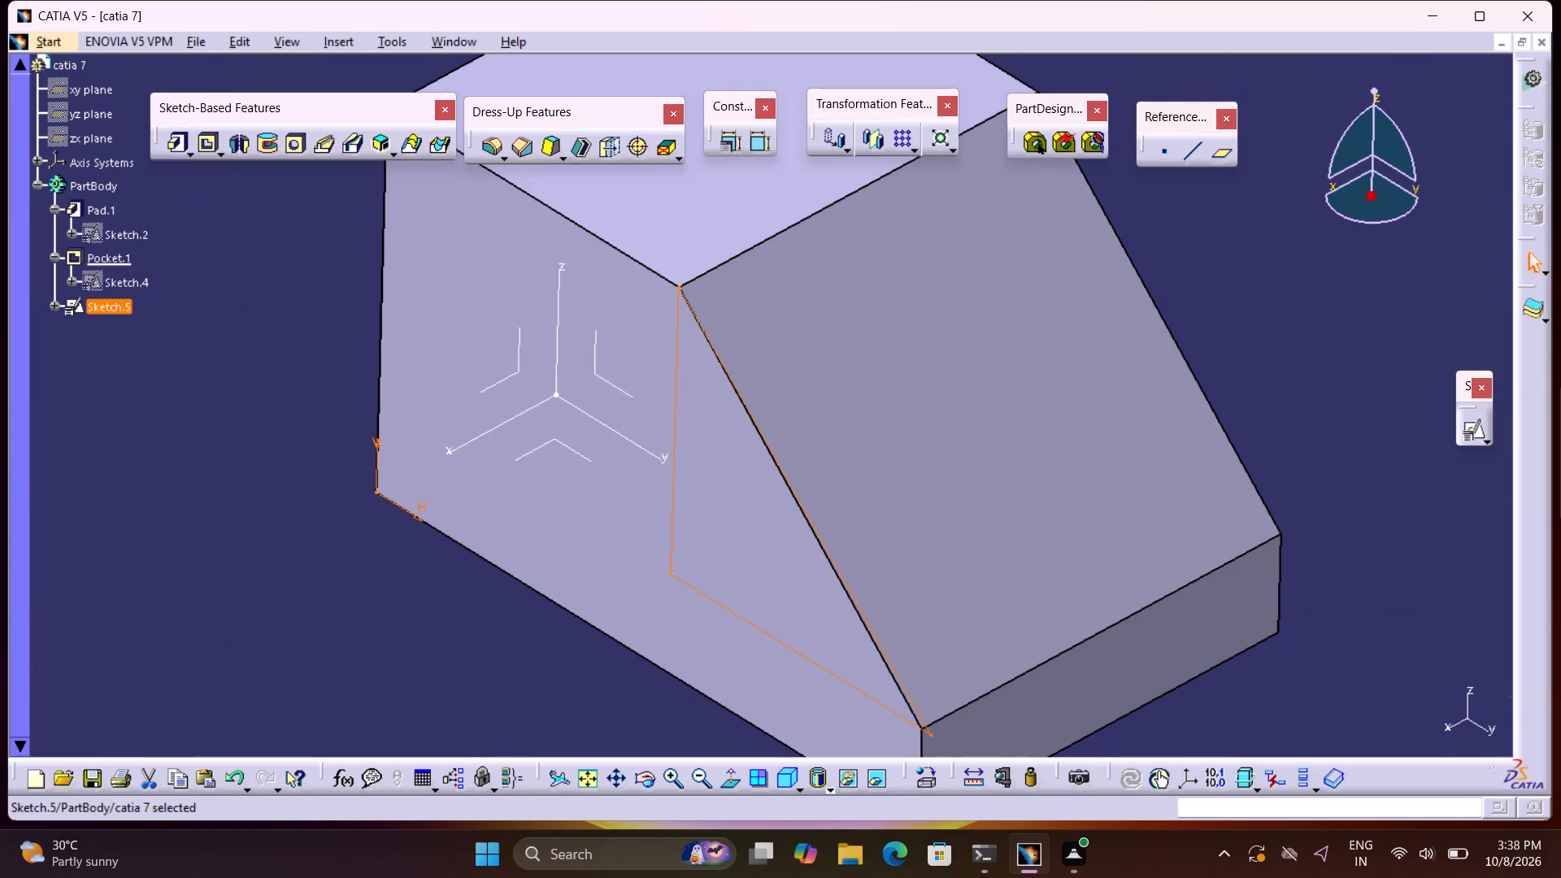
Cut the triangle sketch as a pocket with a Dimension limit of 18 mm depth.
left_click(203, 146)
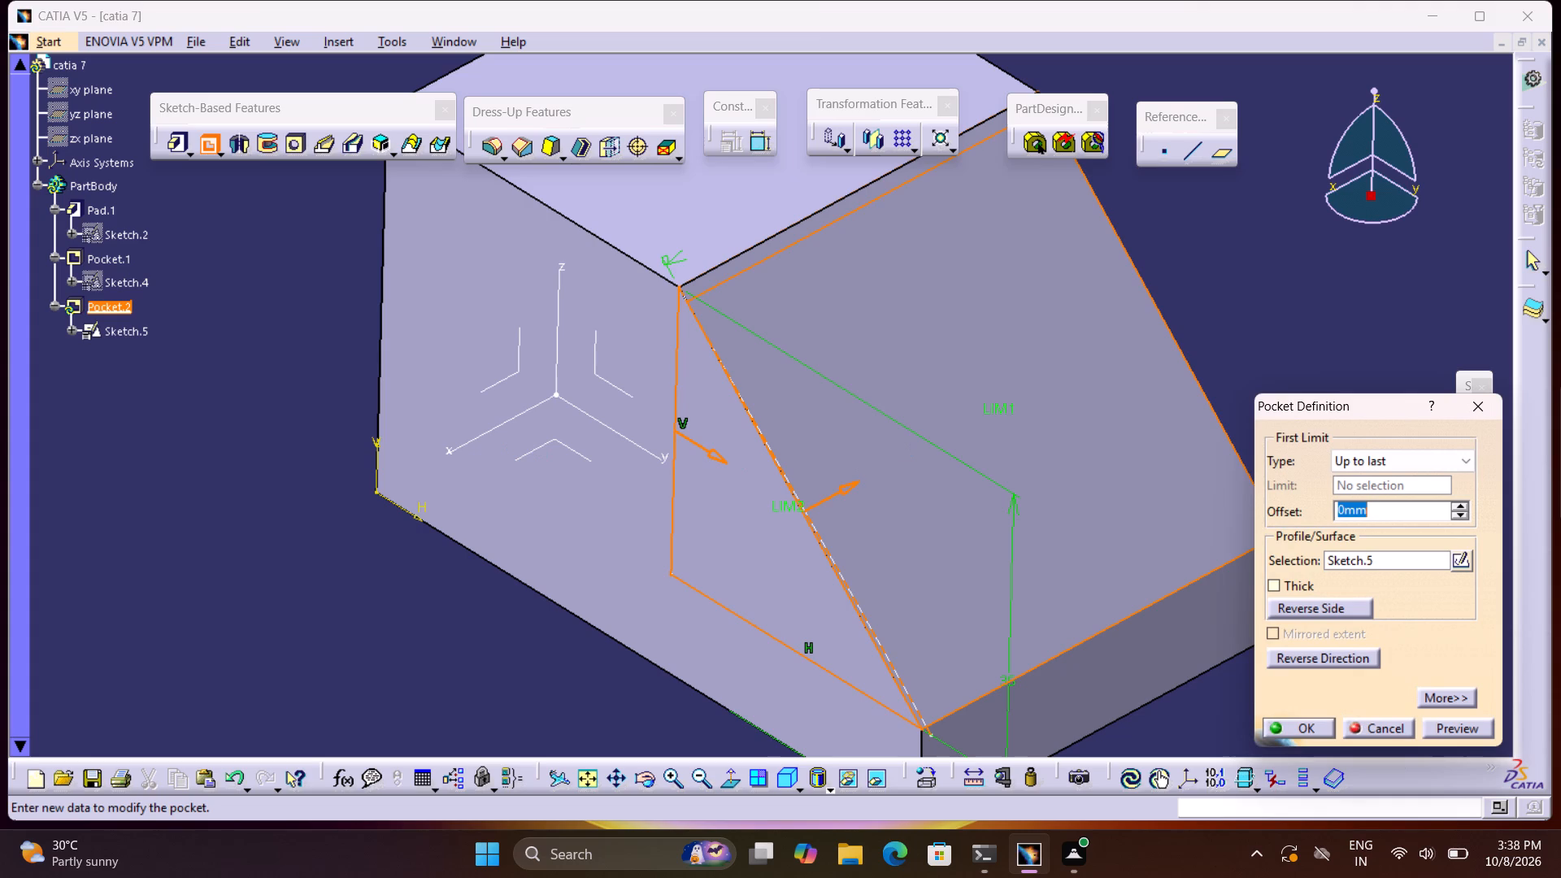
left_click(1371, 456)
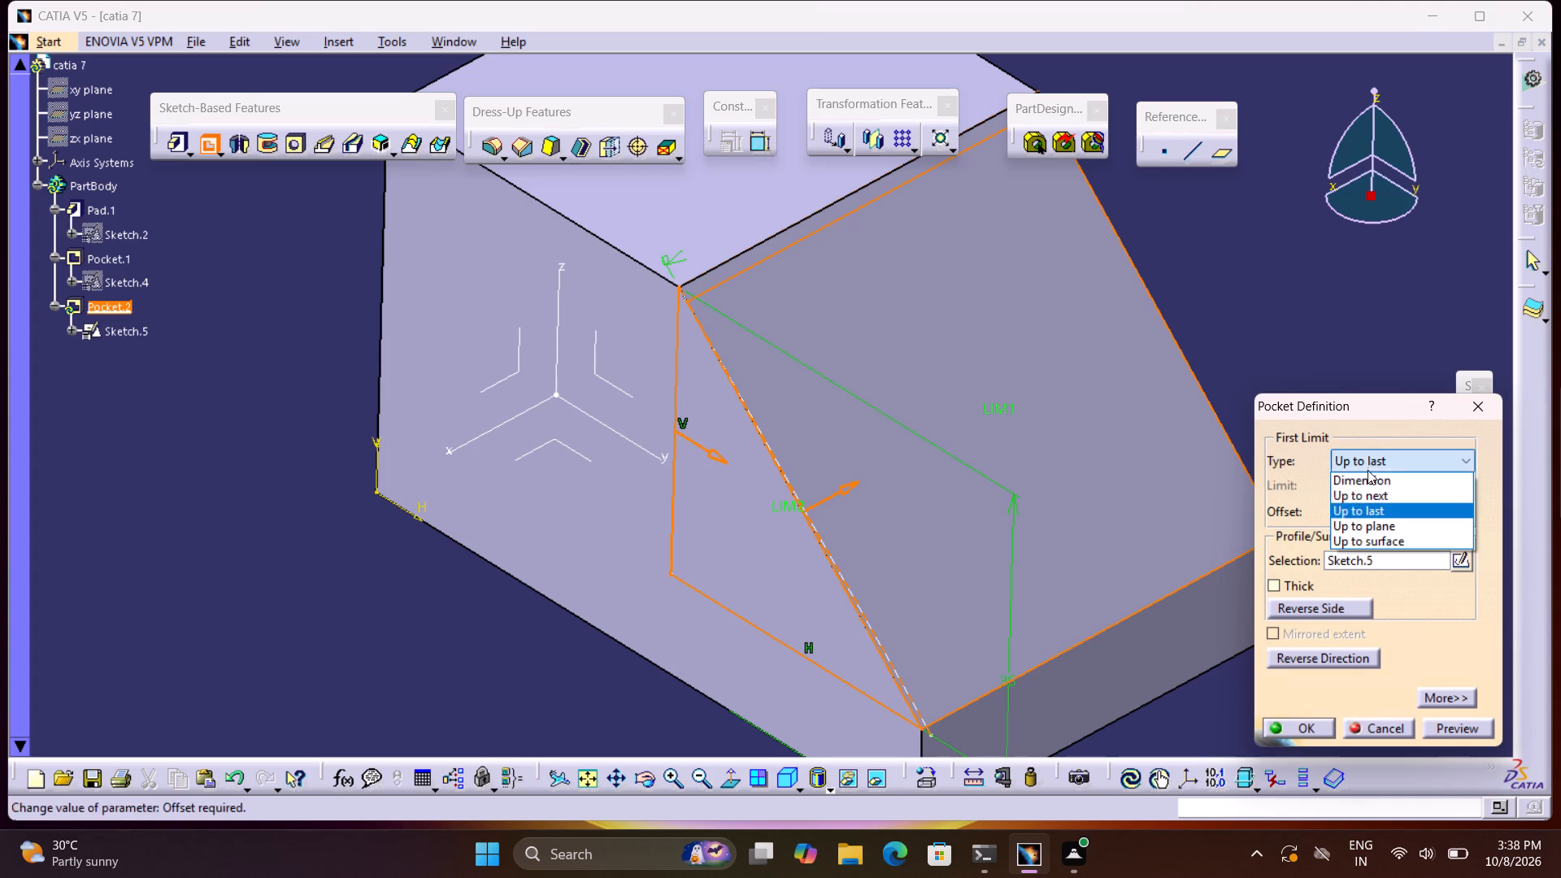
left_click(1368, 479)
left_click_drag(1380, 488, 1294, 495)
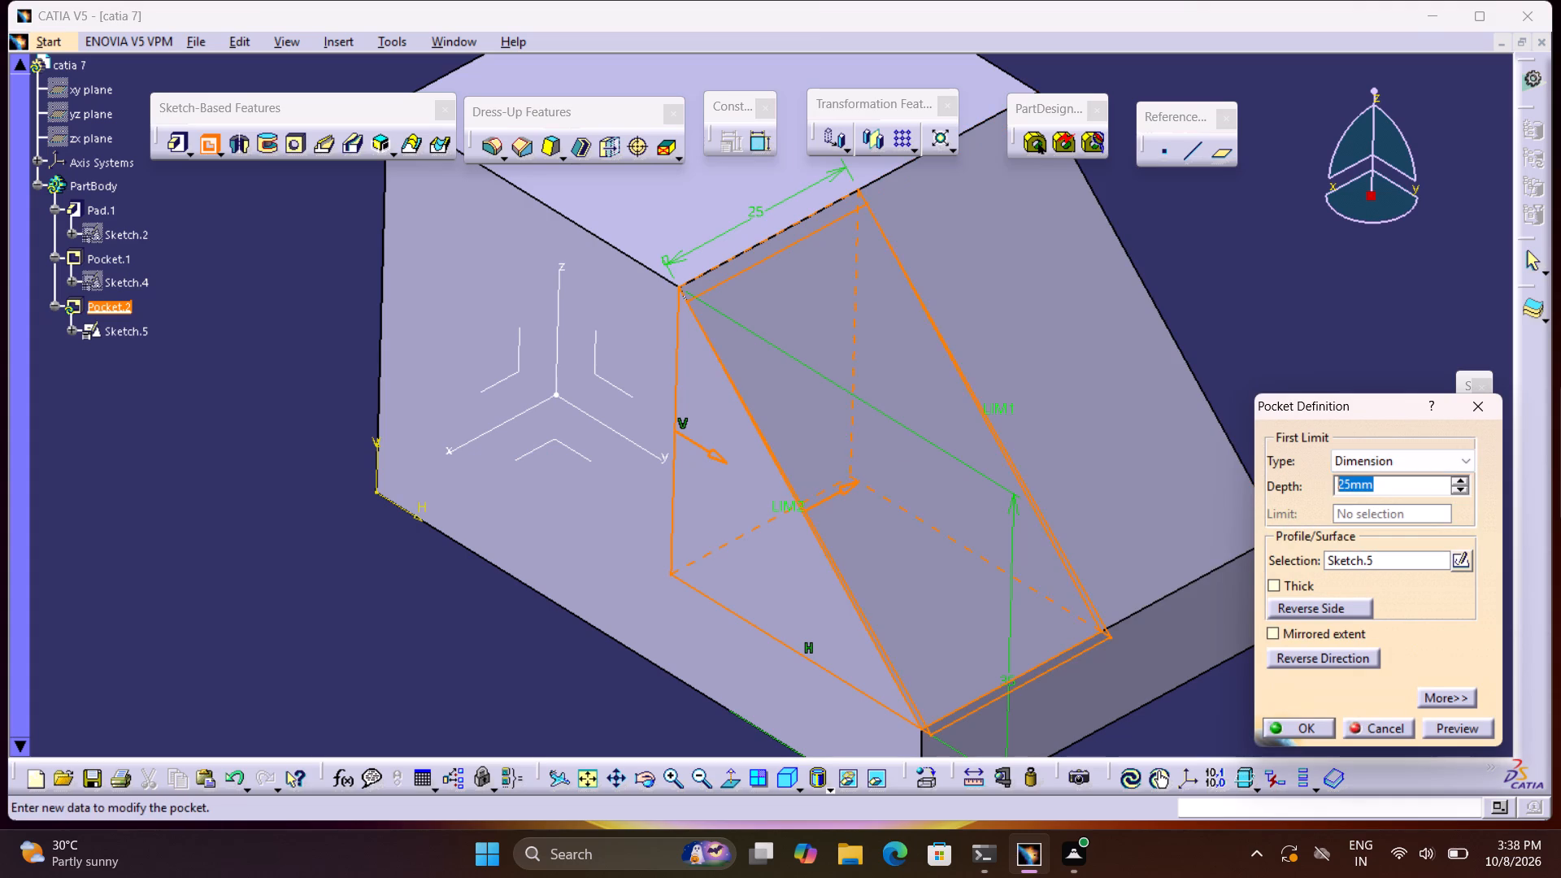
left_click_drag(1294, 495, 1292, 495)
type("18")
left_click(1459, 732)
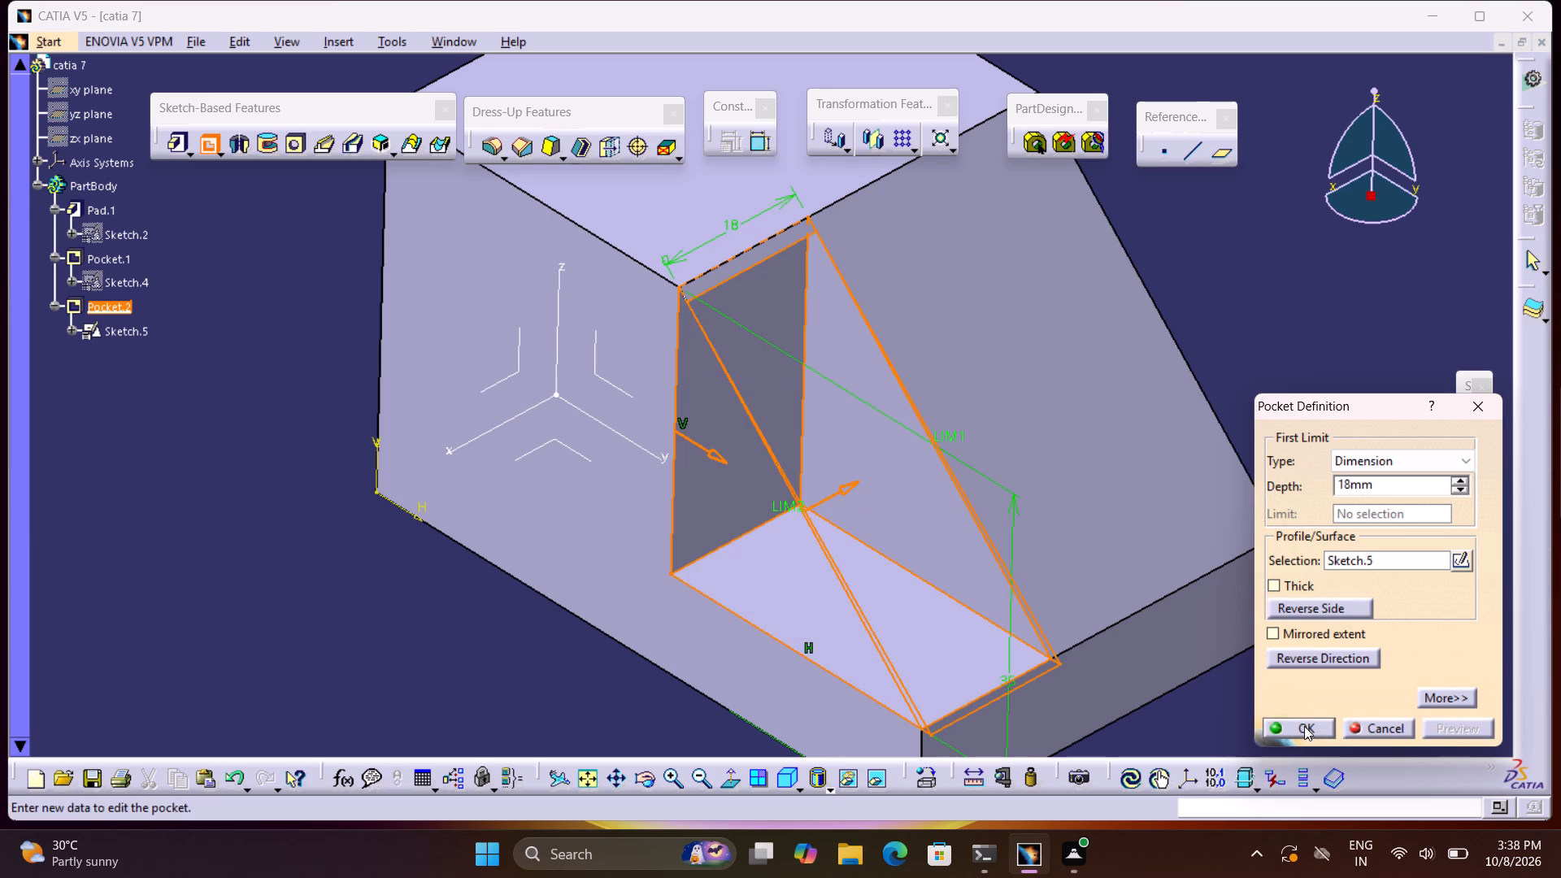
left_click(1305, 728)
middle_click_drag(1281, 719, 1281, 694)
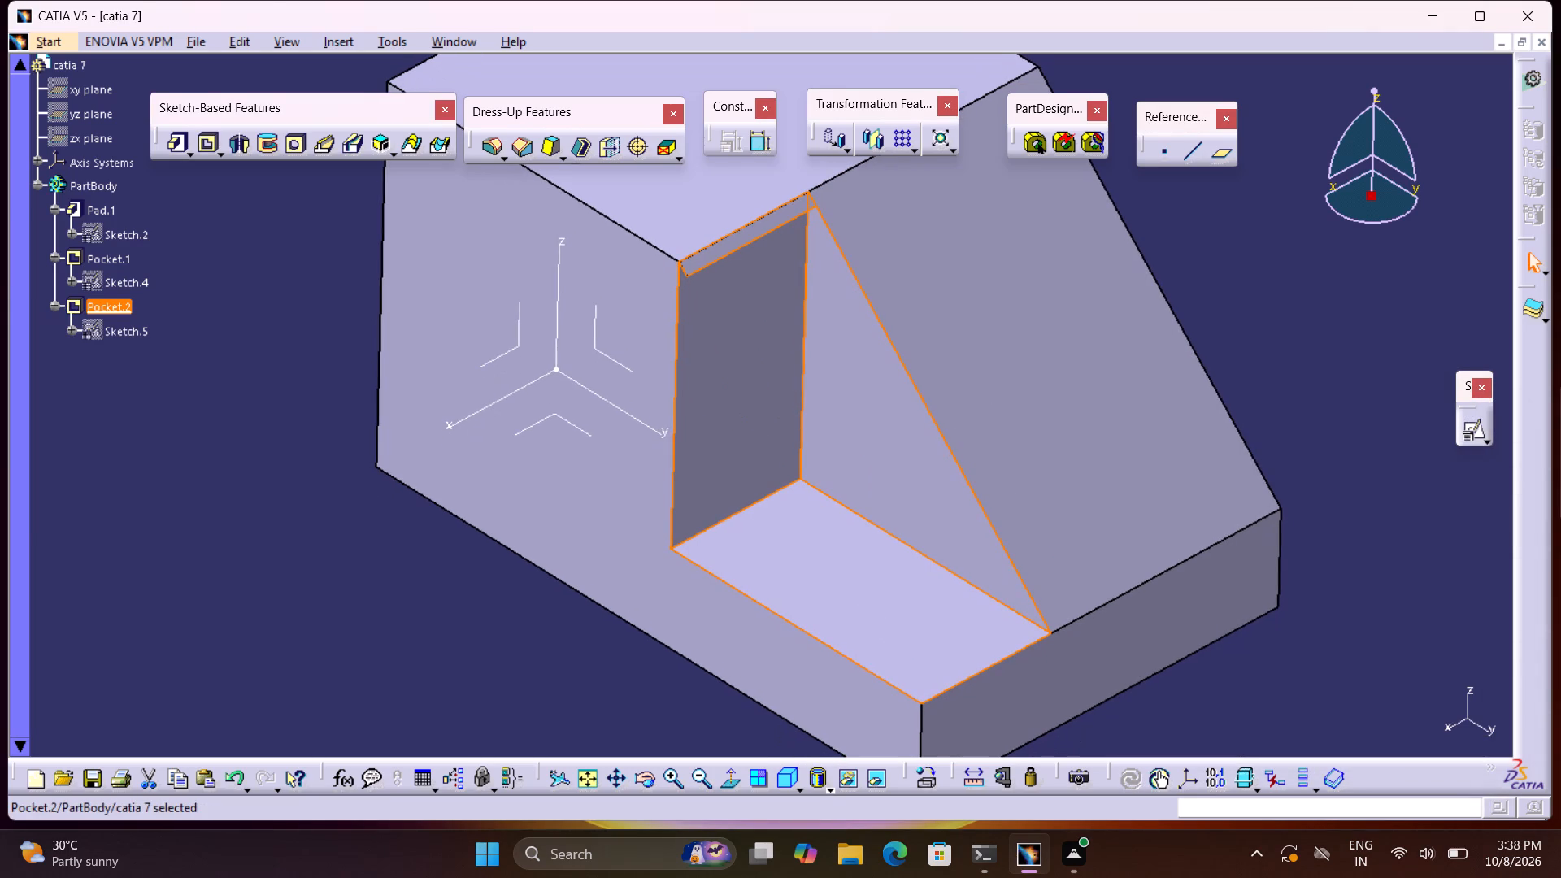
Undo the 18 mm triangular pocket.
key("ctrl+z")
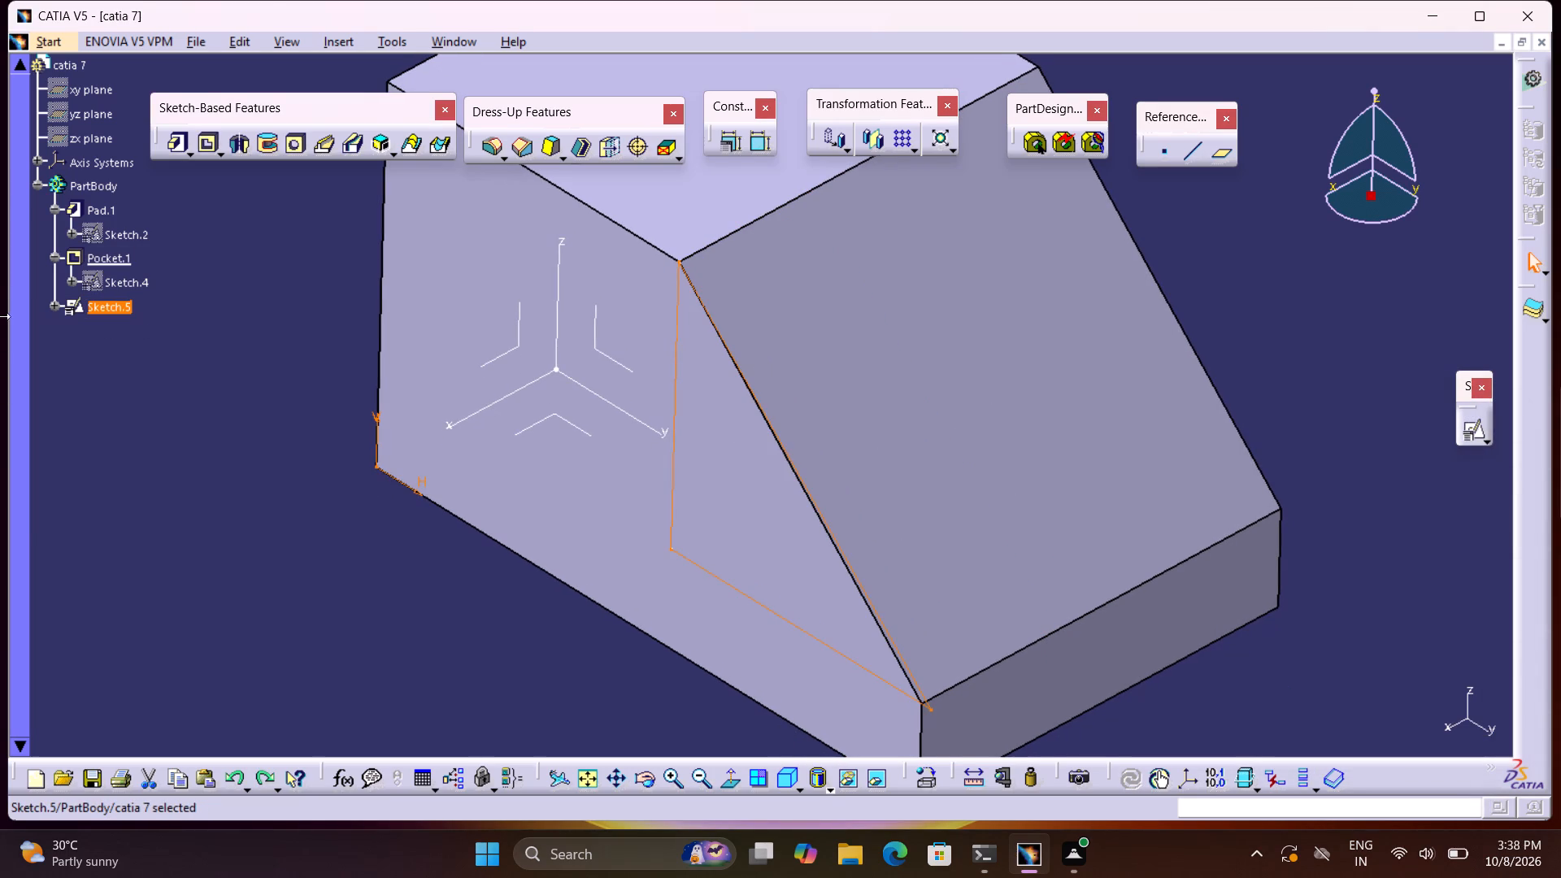
Reopen the triangle sketch, nudge the triangle's upper corner to the slope's upper end, and exit the sketch.
double_click(118, 299)
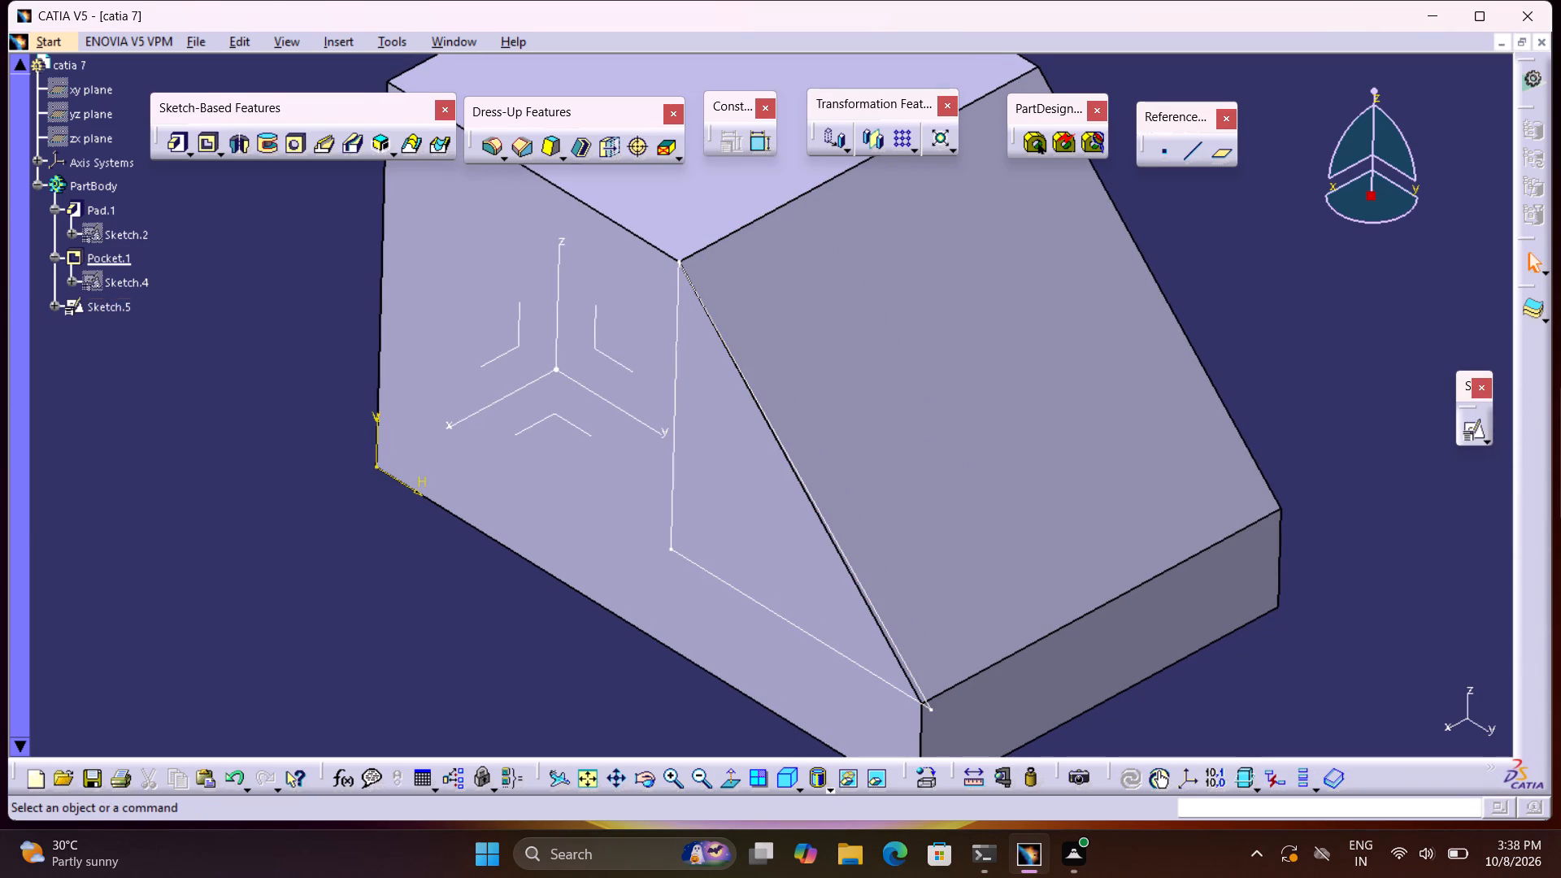
double_click(121, 311)
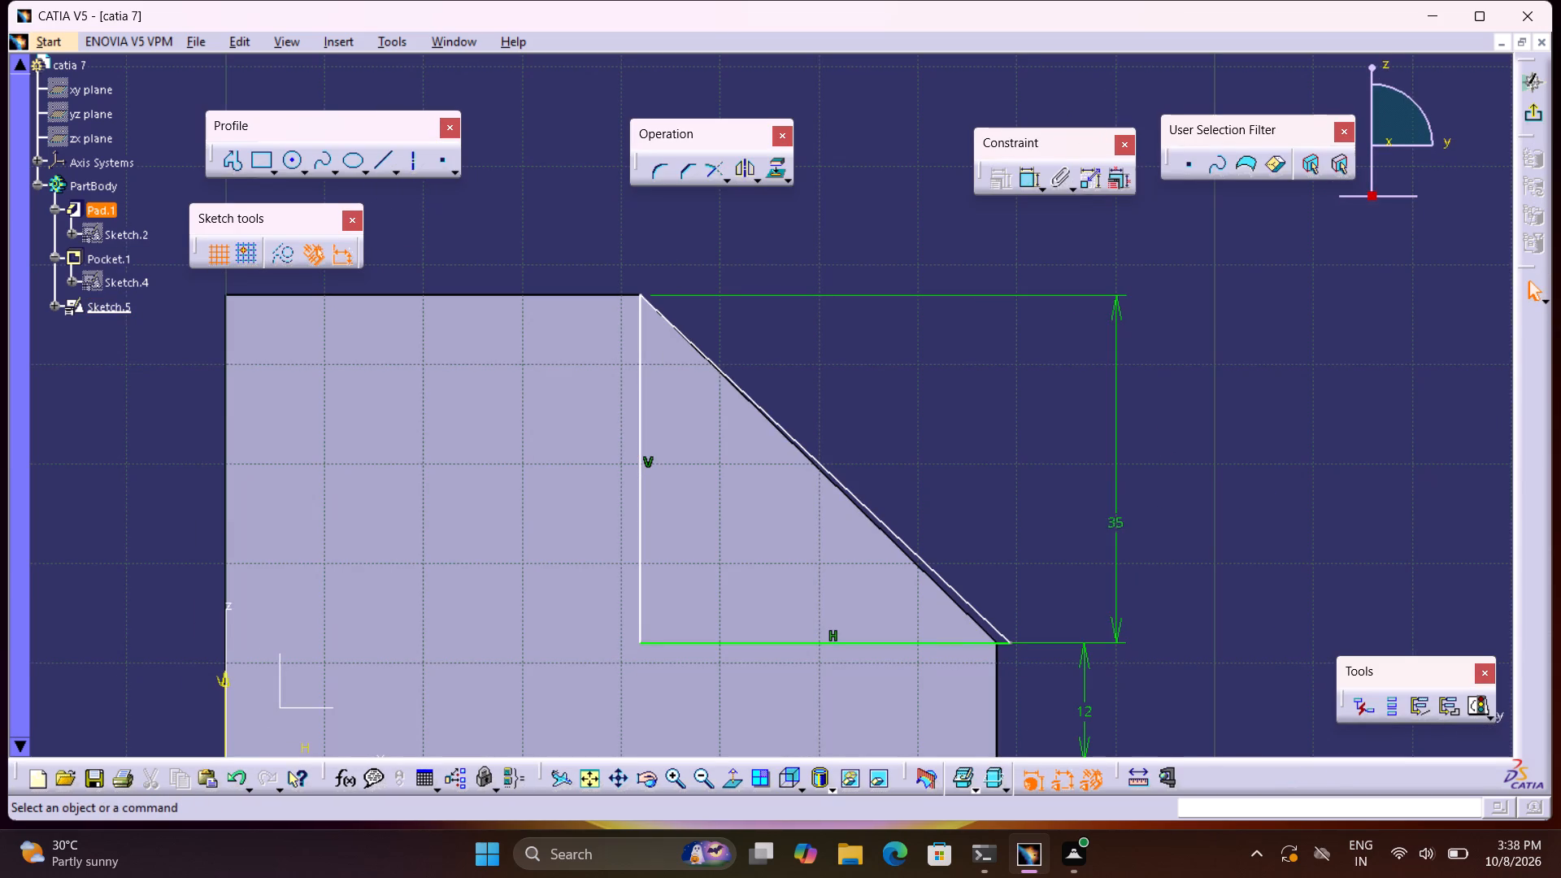
left_click_drag(641, 307, 641, 302)
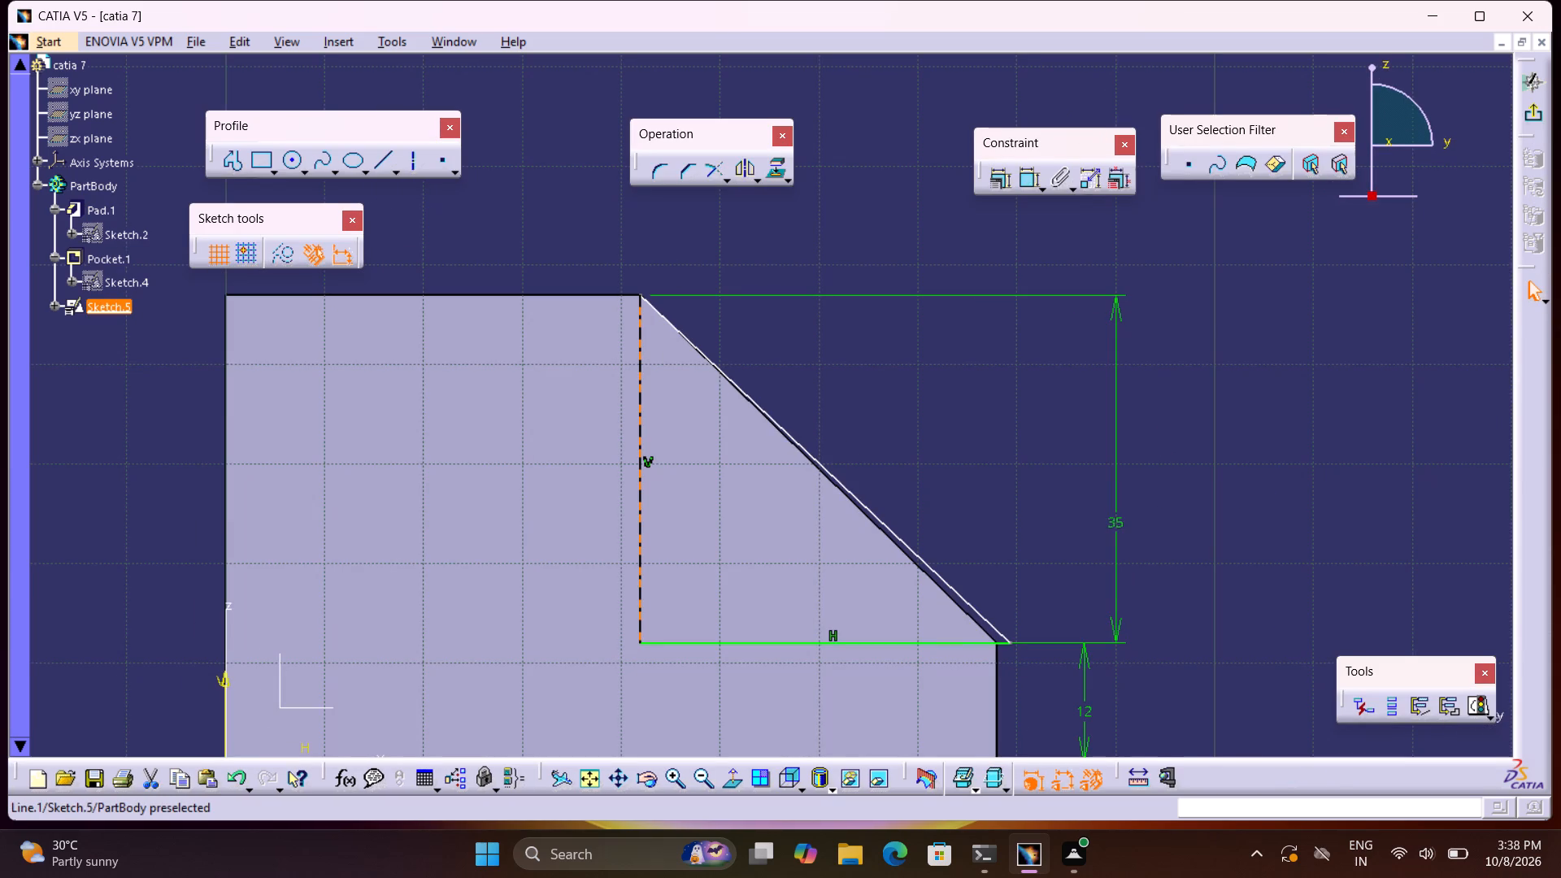
left_click_drag(641, 302, 641, 292)
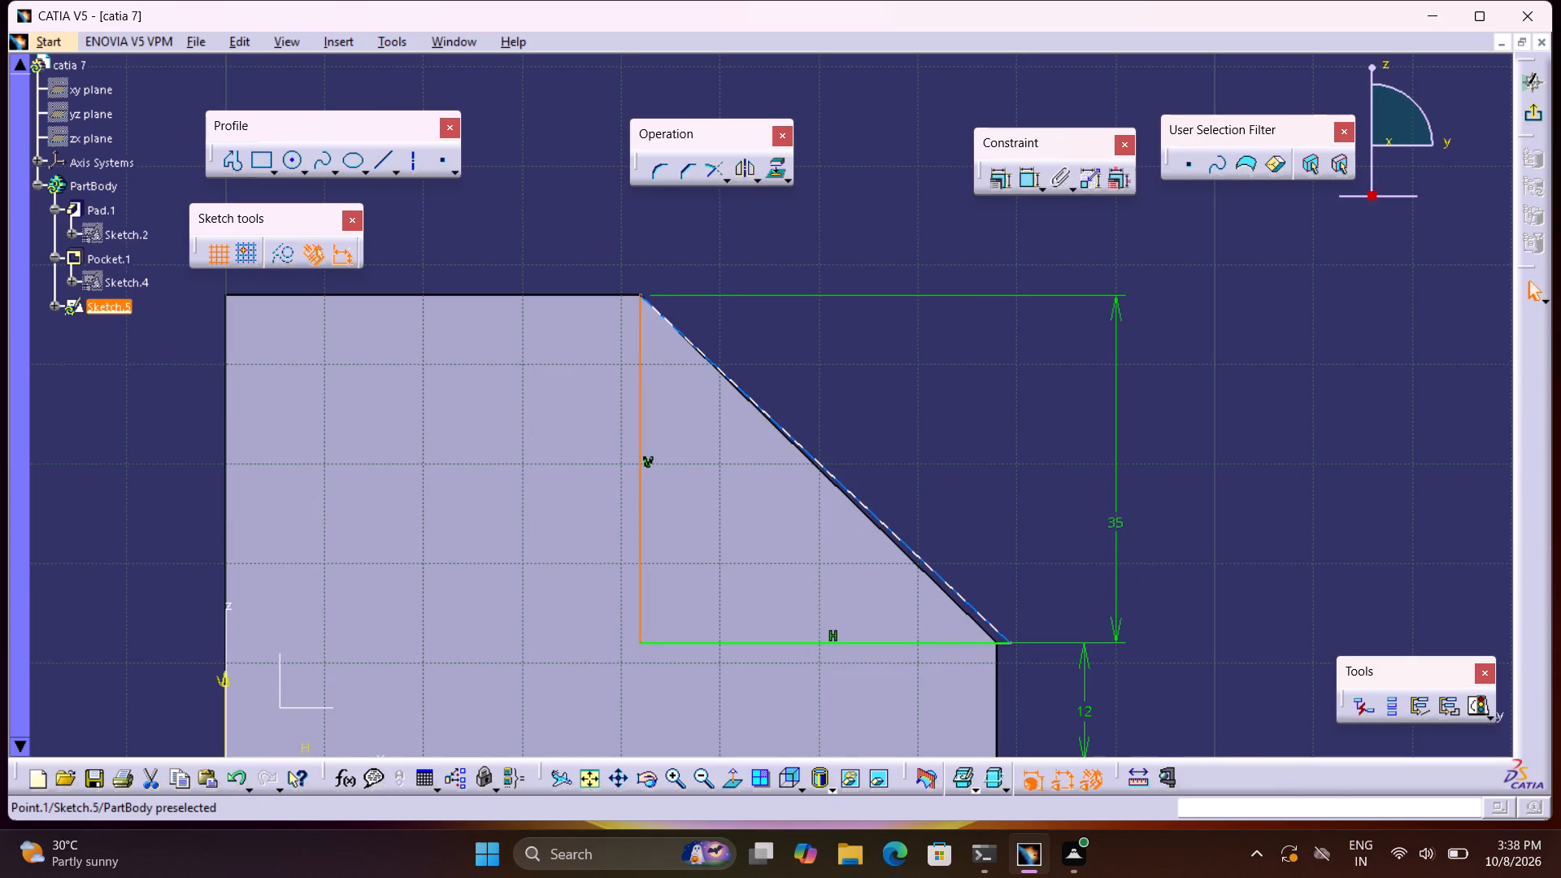
left_click_drag(648, 301, 645, 287)
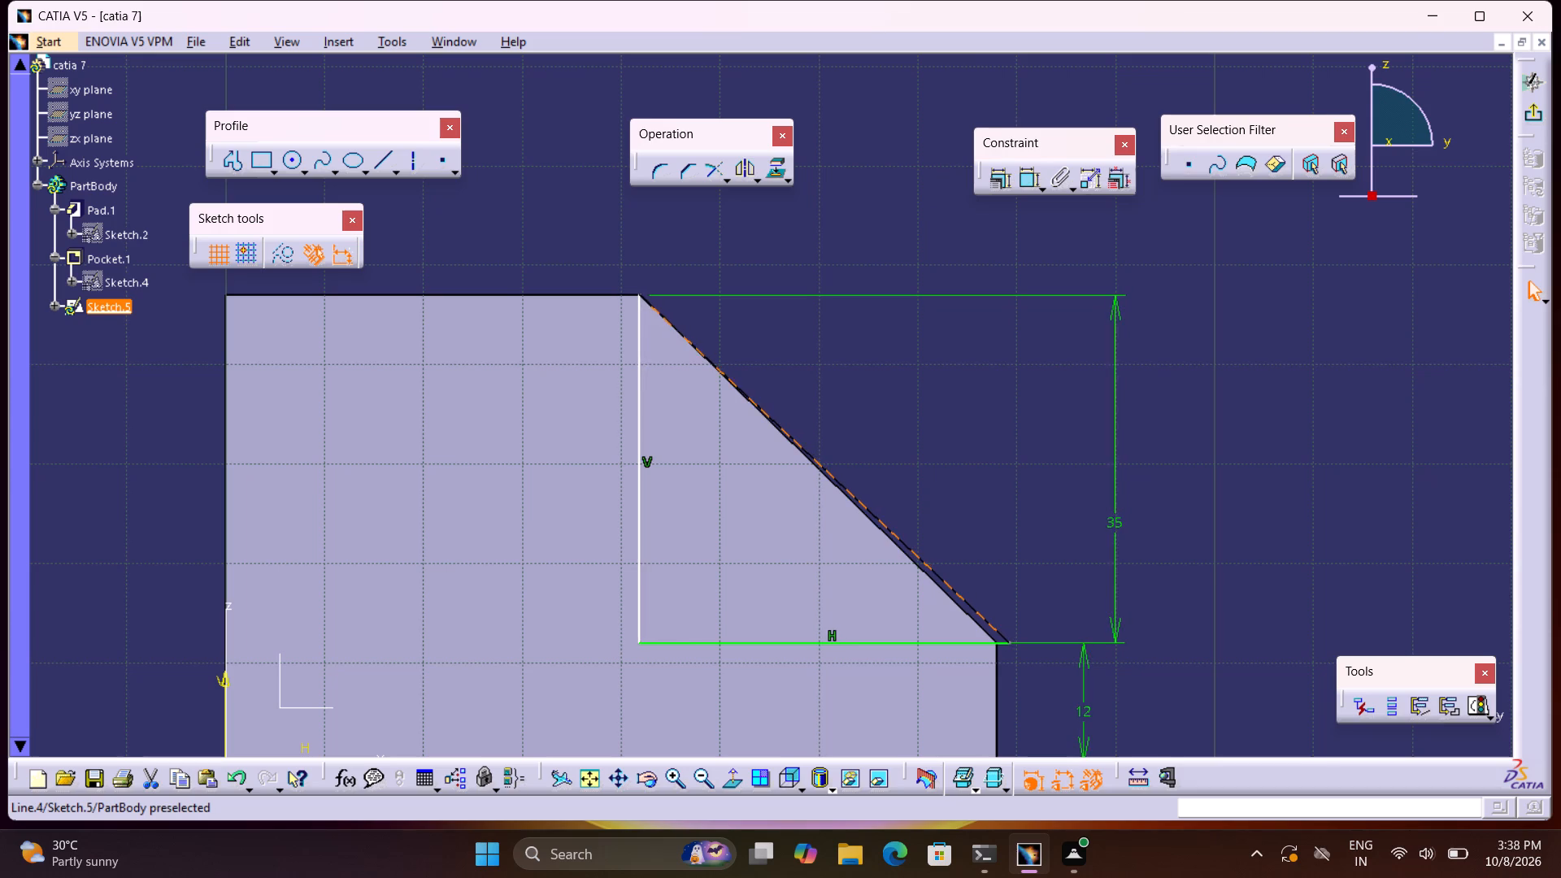
left_click_drag(645, 287, 641, 279)
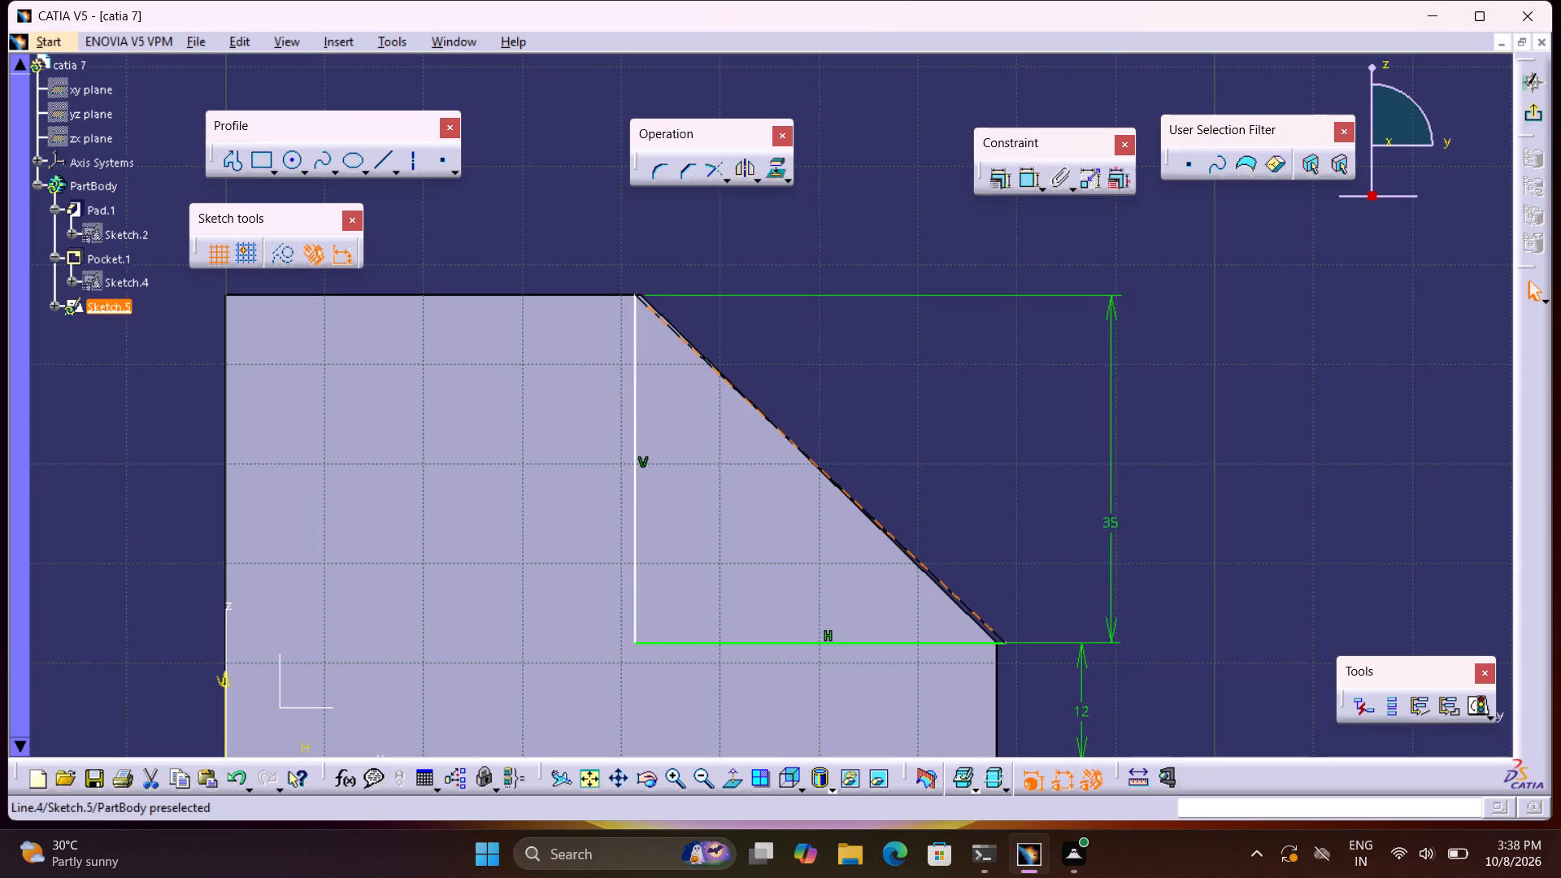
left_click_drag(641, 279, 647, 279)
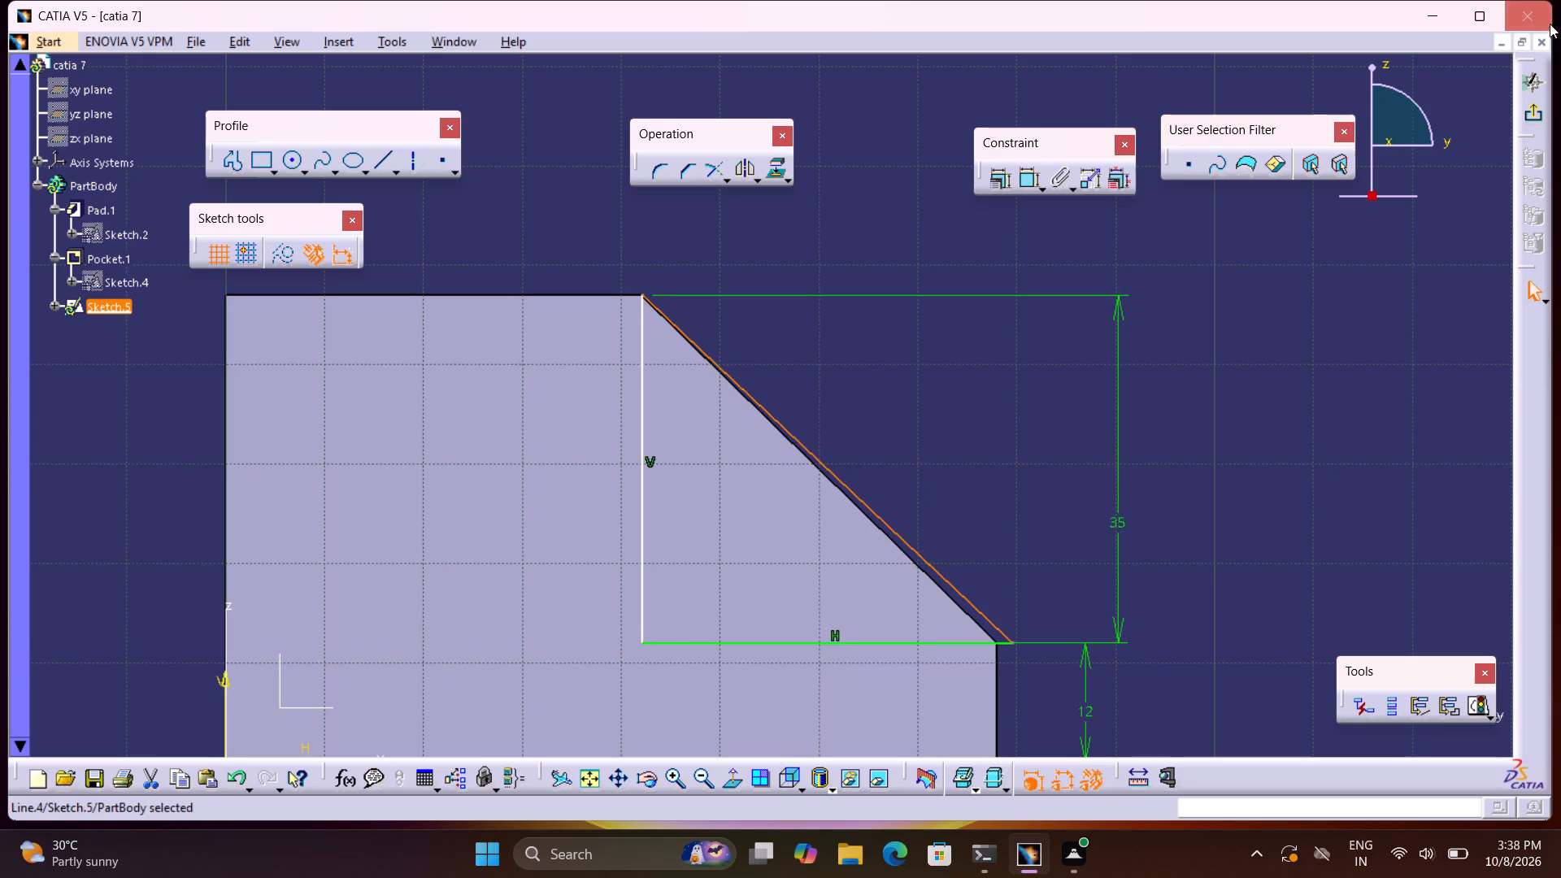
left_click(1539, 122)
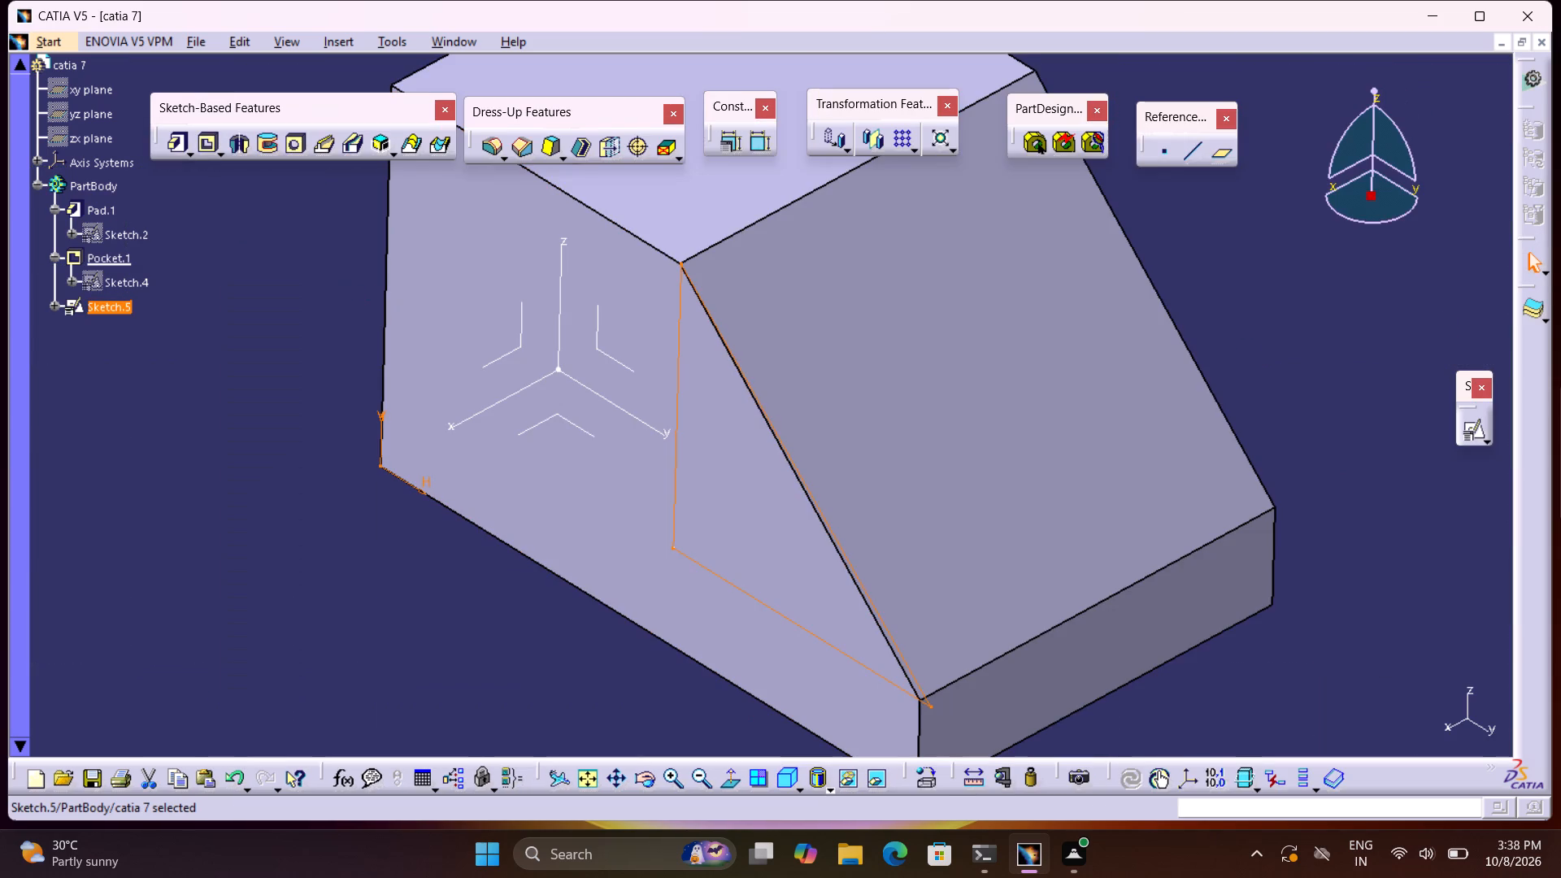
Cut the adjusted triangle sketch as a pocket with a Dimension limit of 25 mm depth.
left_click(209, 134)
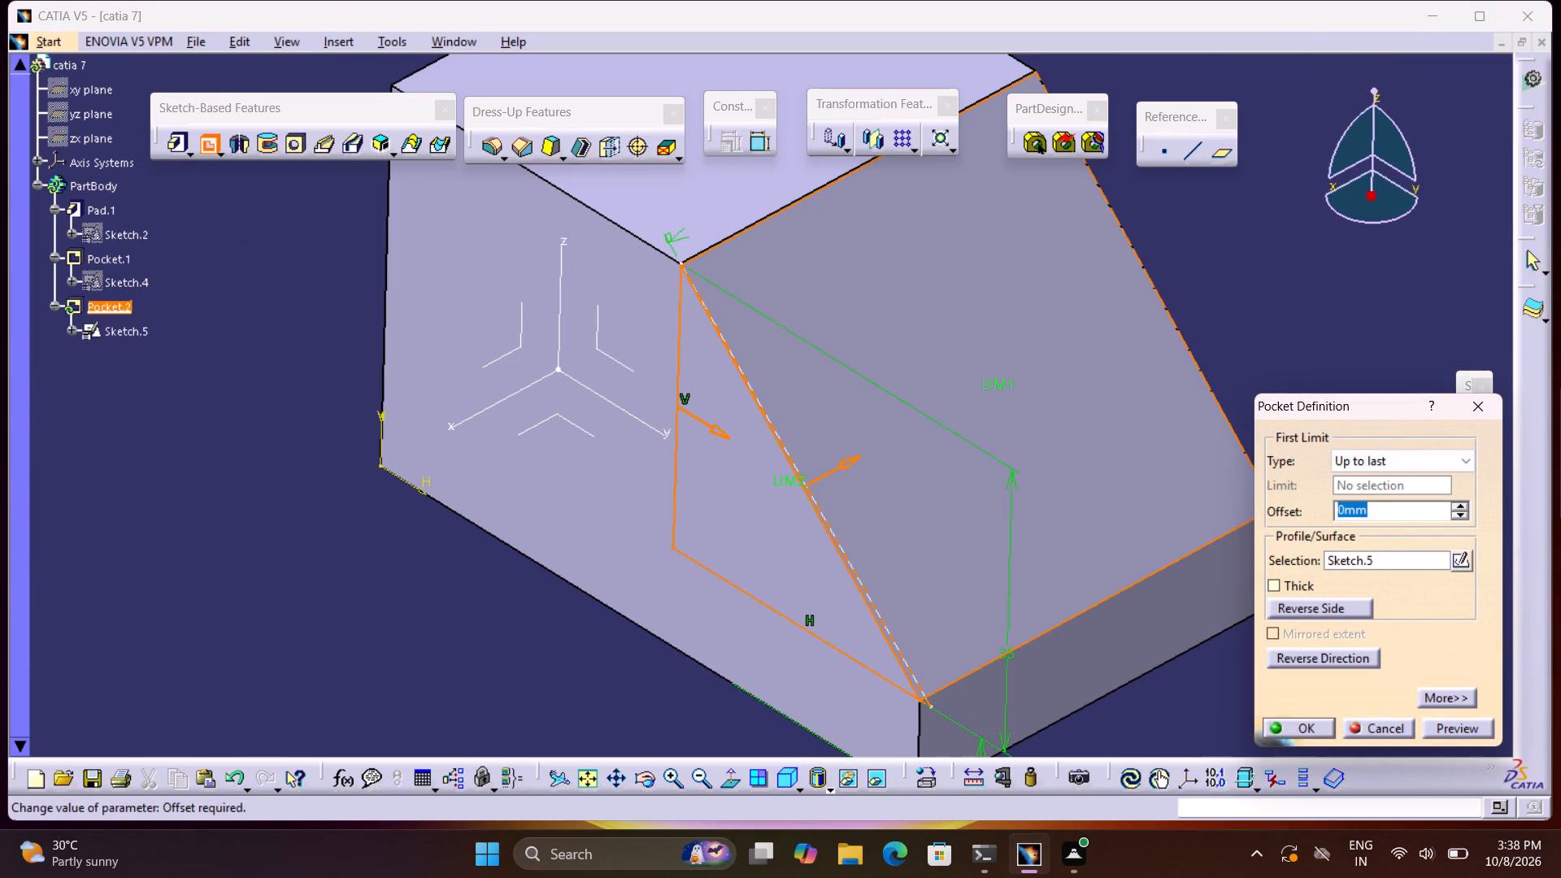
left_click(1386, 451)
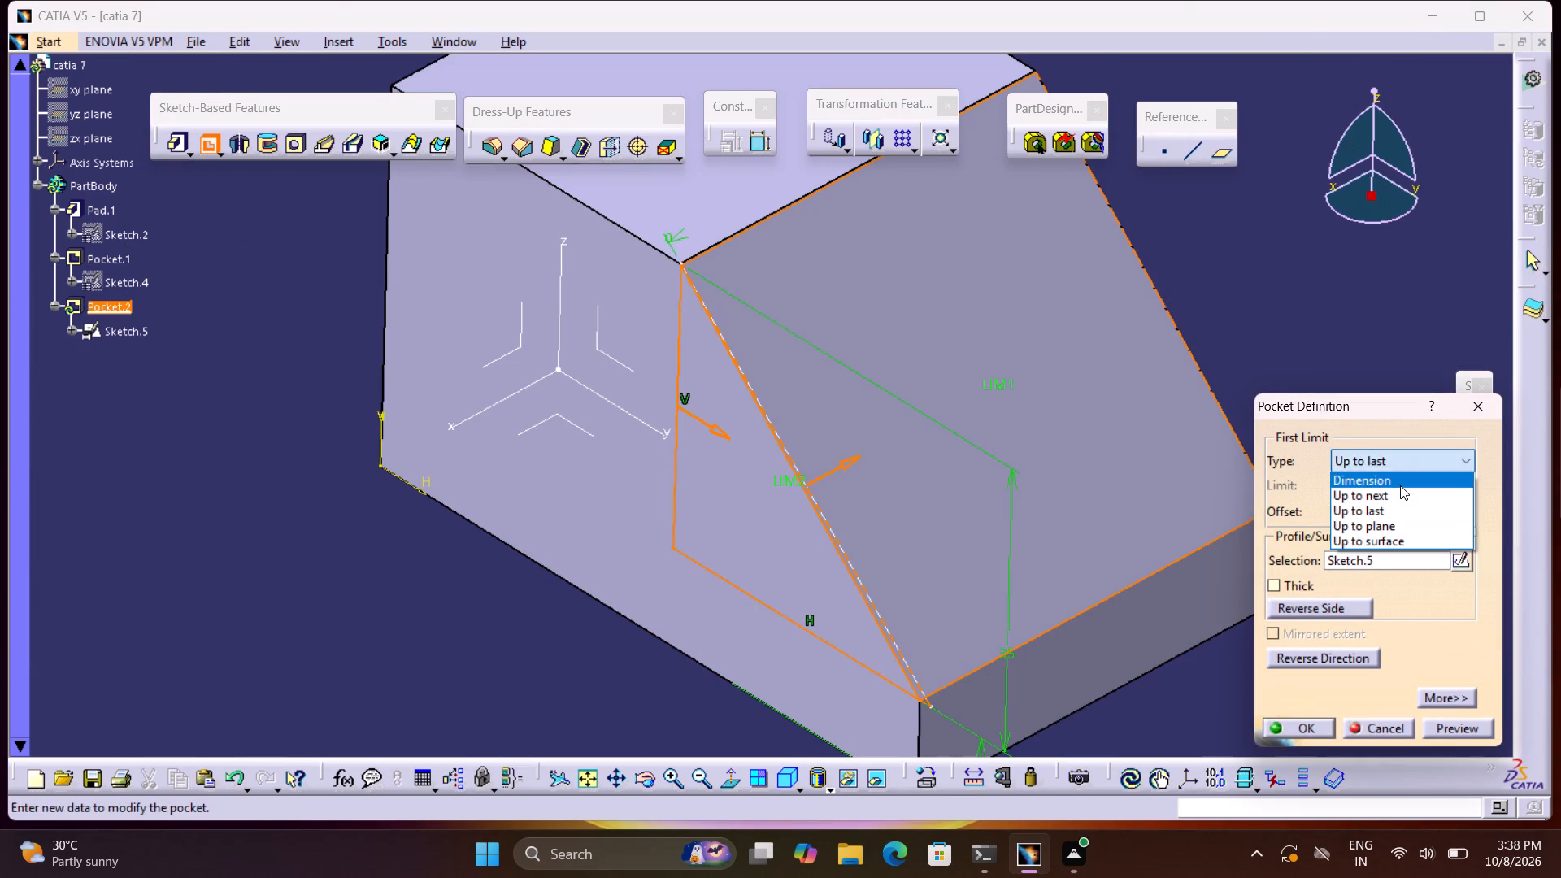
left_click(1400, 485)
key("1")
key("8")
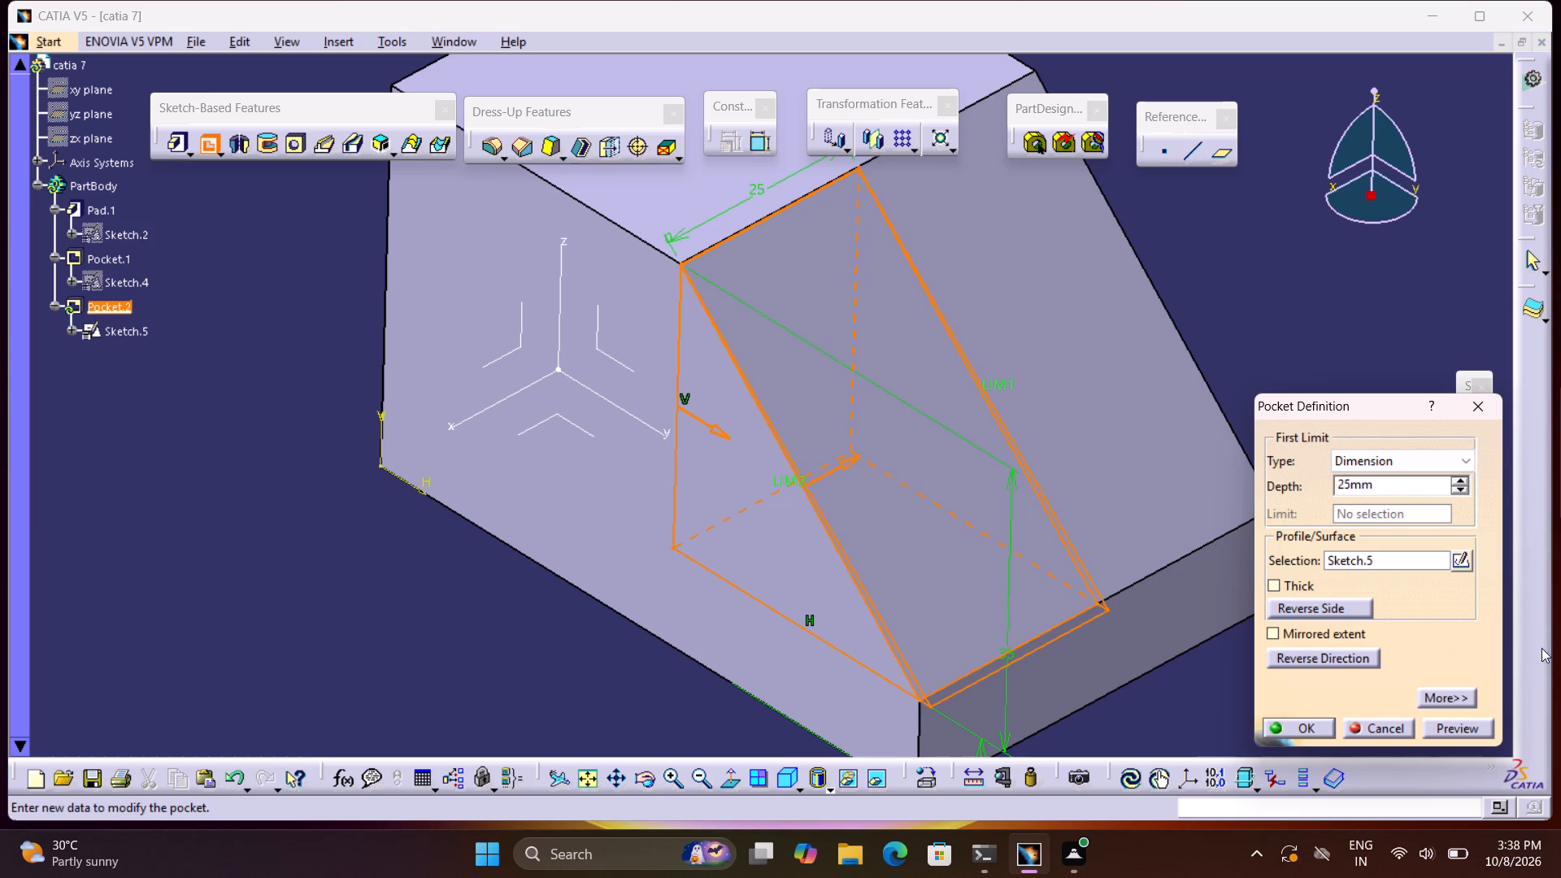
left_click(1473, 732)
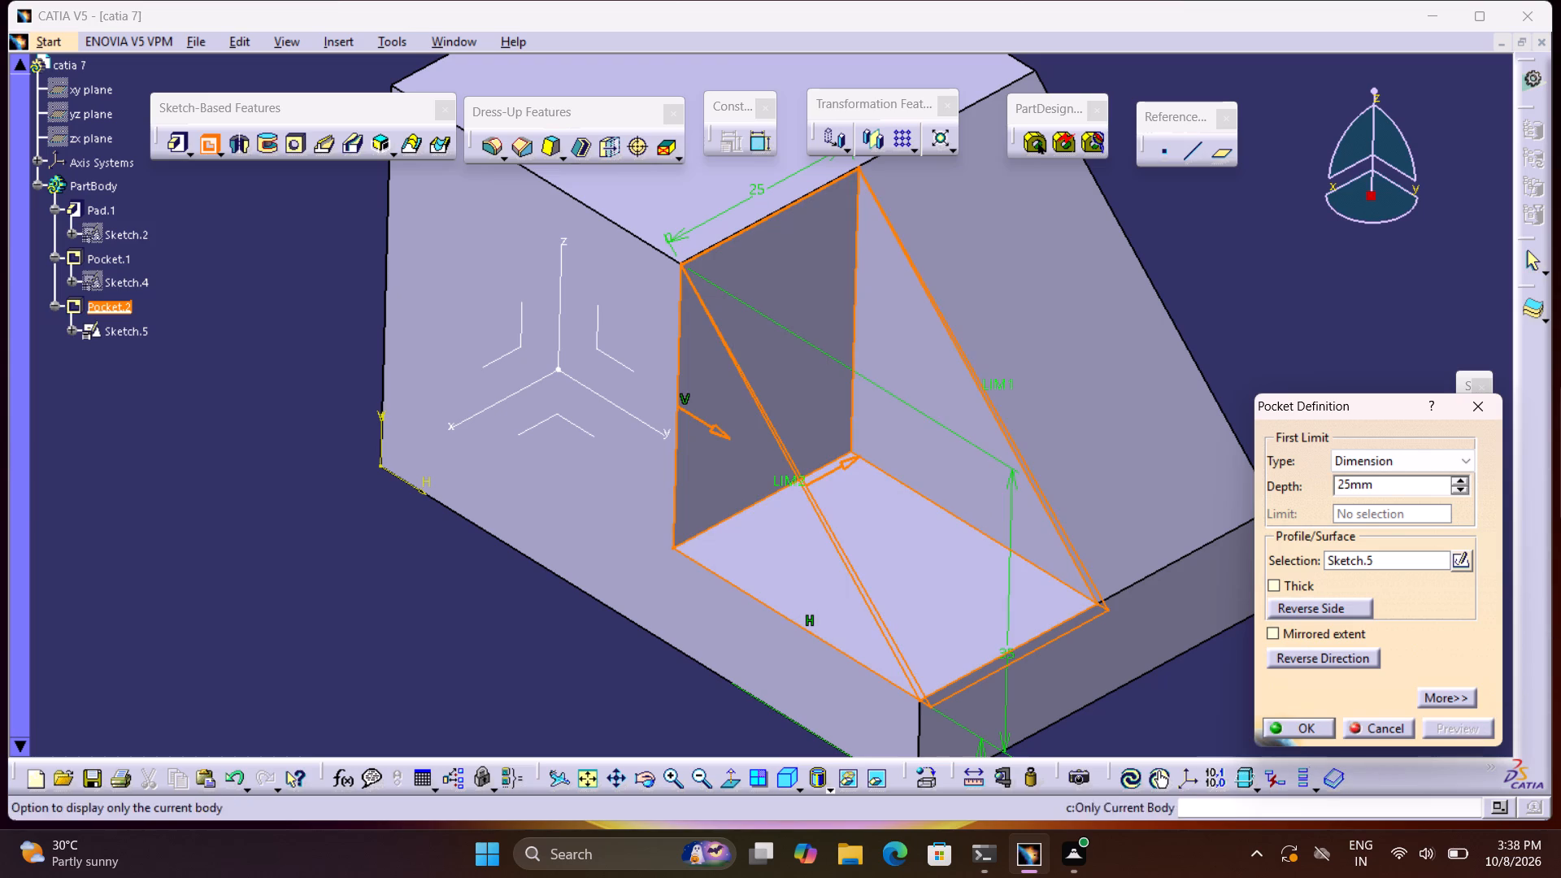
left_click(1313, 726)
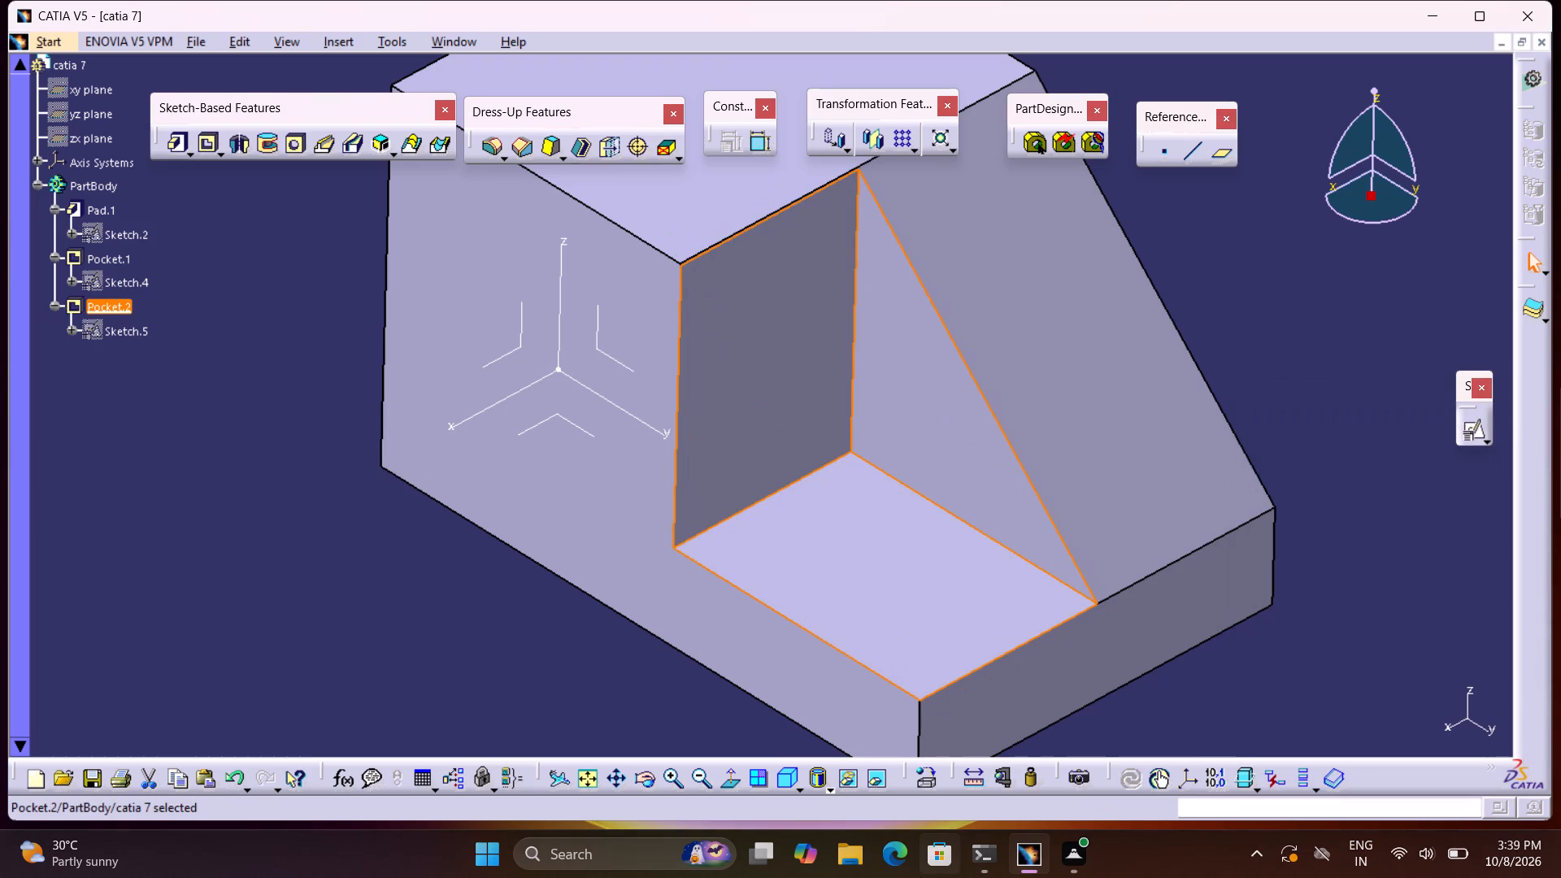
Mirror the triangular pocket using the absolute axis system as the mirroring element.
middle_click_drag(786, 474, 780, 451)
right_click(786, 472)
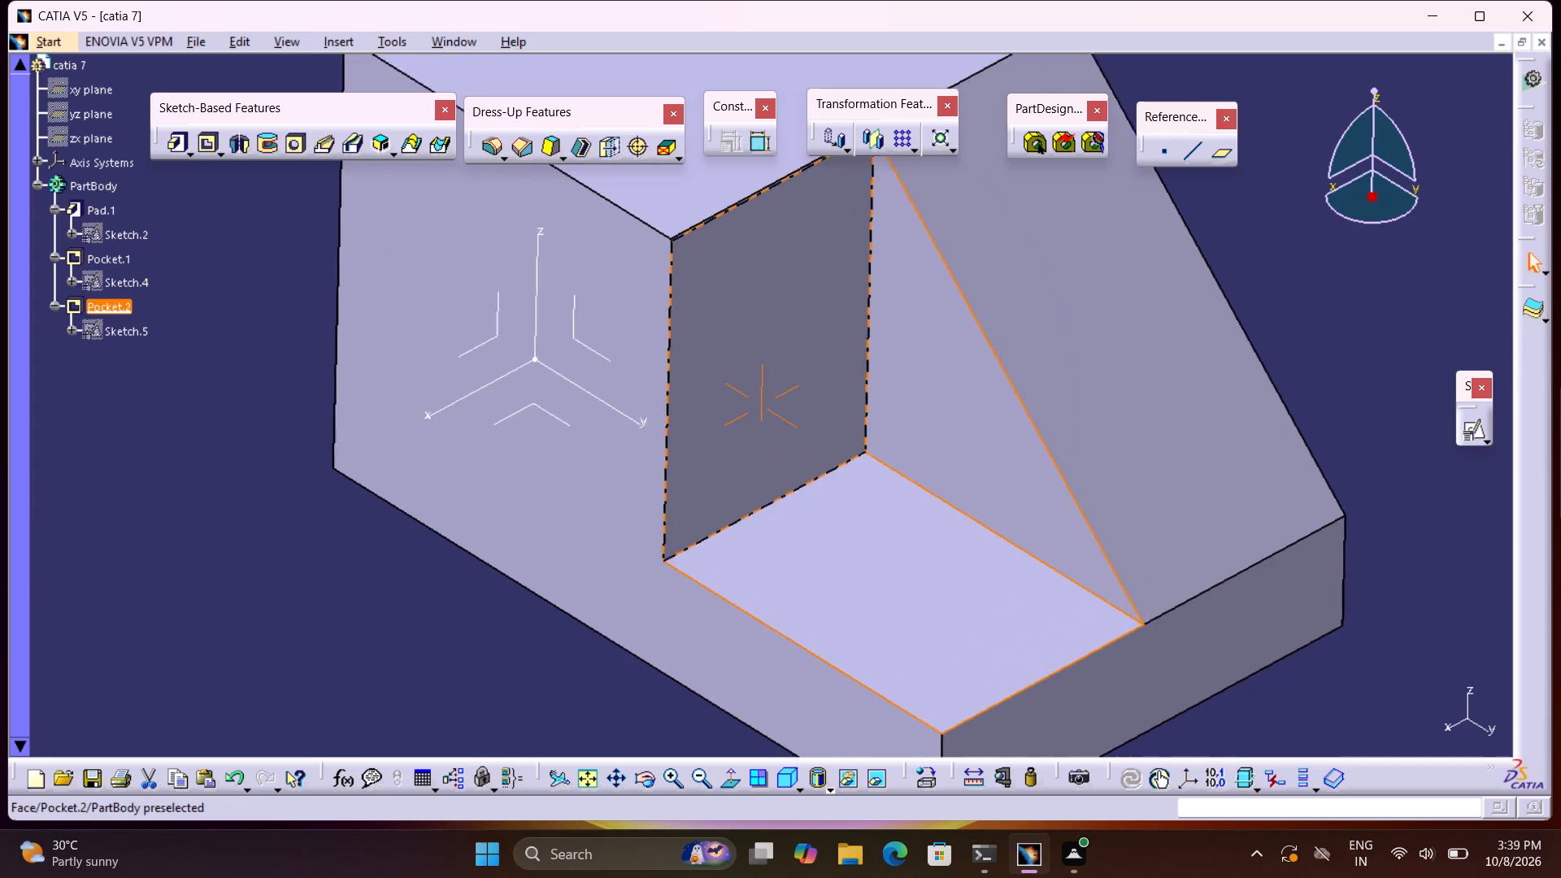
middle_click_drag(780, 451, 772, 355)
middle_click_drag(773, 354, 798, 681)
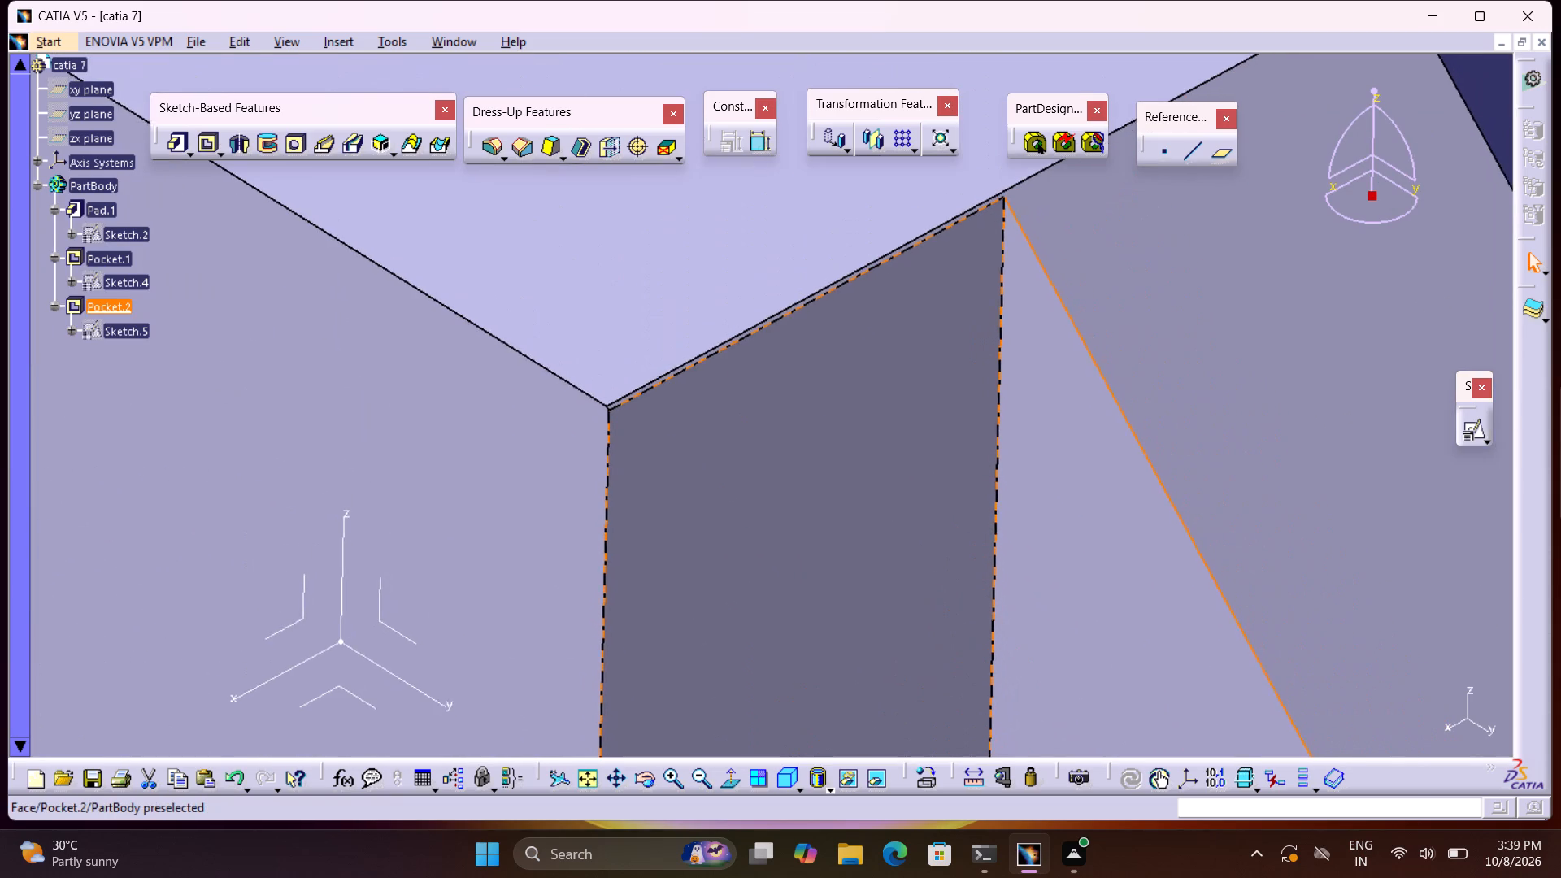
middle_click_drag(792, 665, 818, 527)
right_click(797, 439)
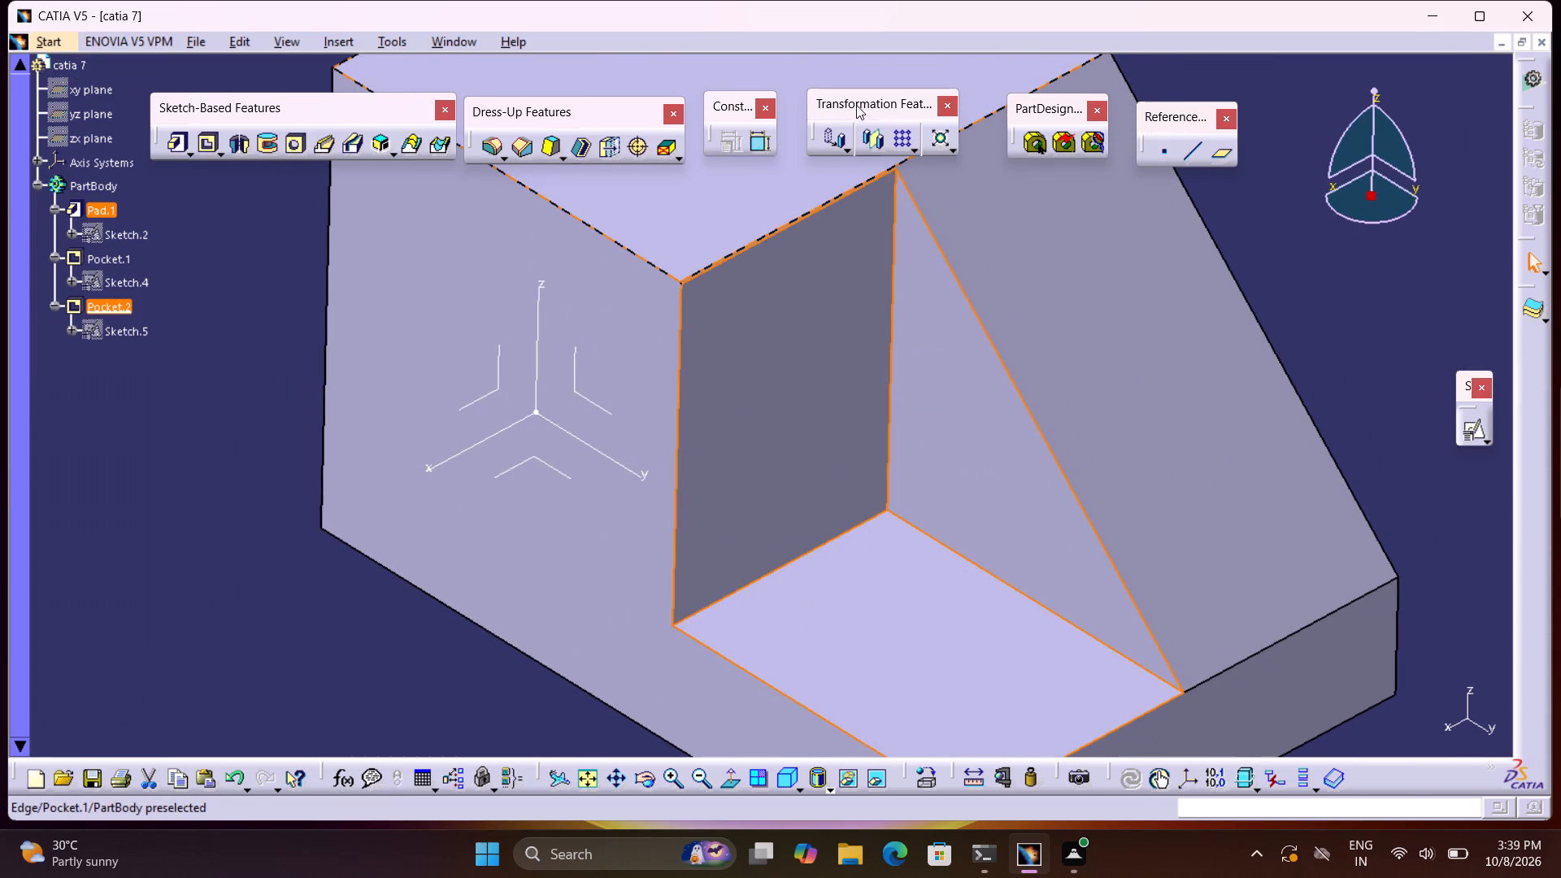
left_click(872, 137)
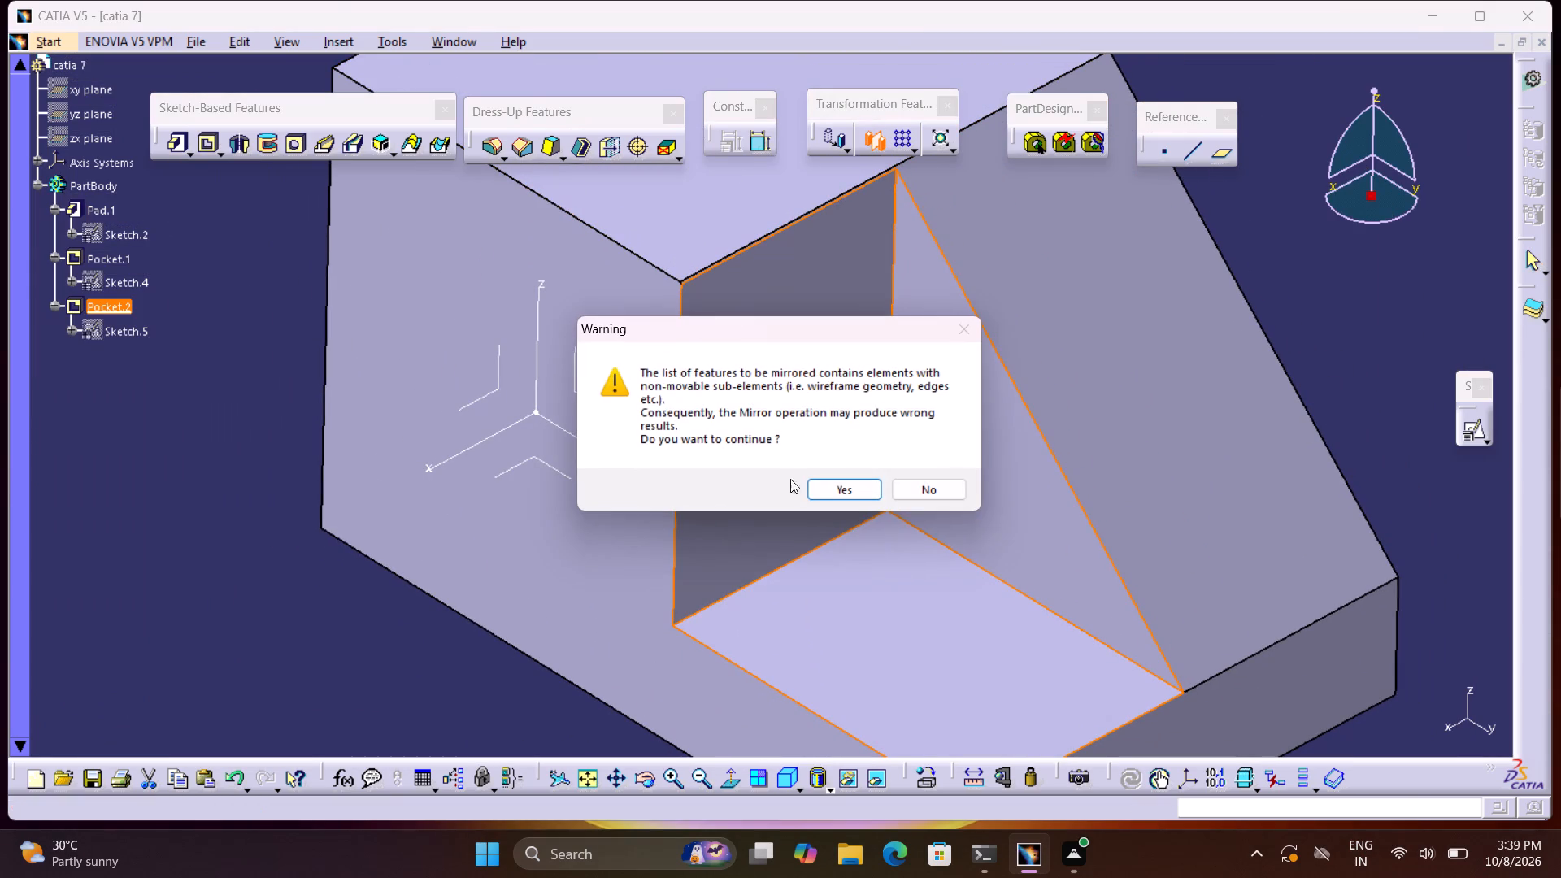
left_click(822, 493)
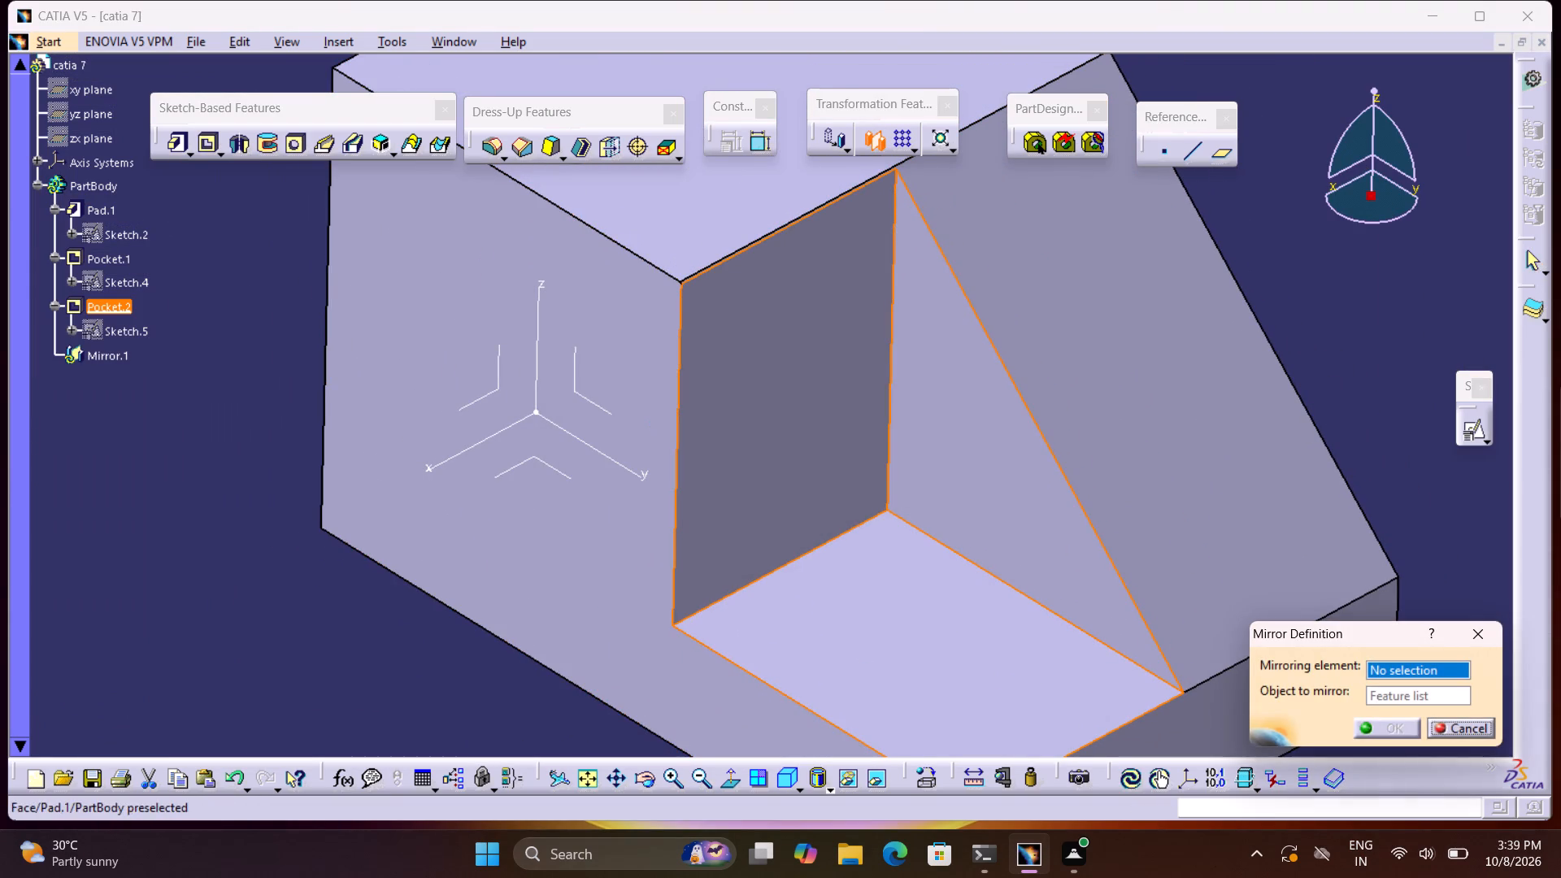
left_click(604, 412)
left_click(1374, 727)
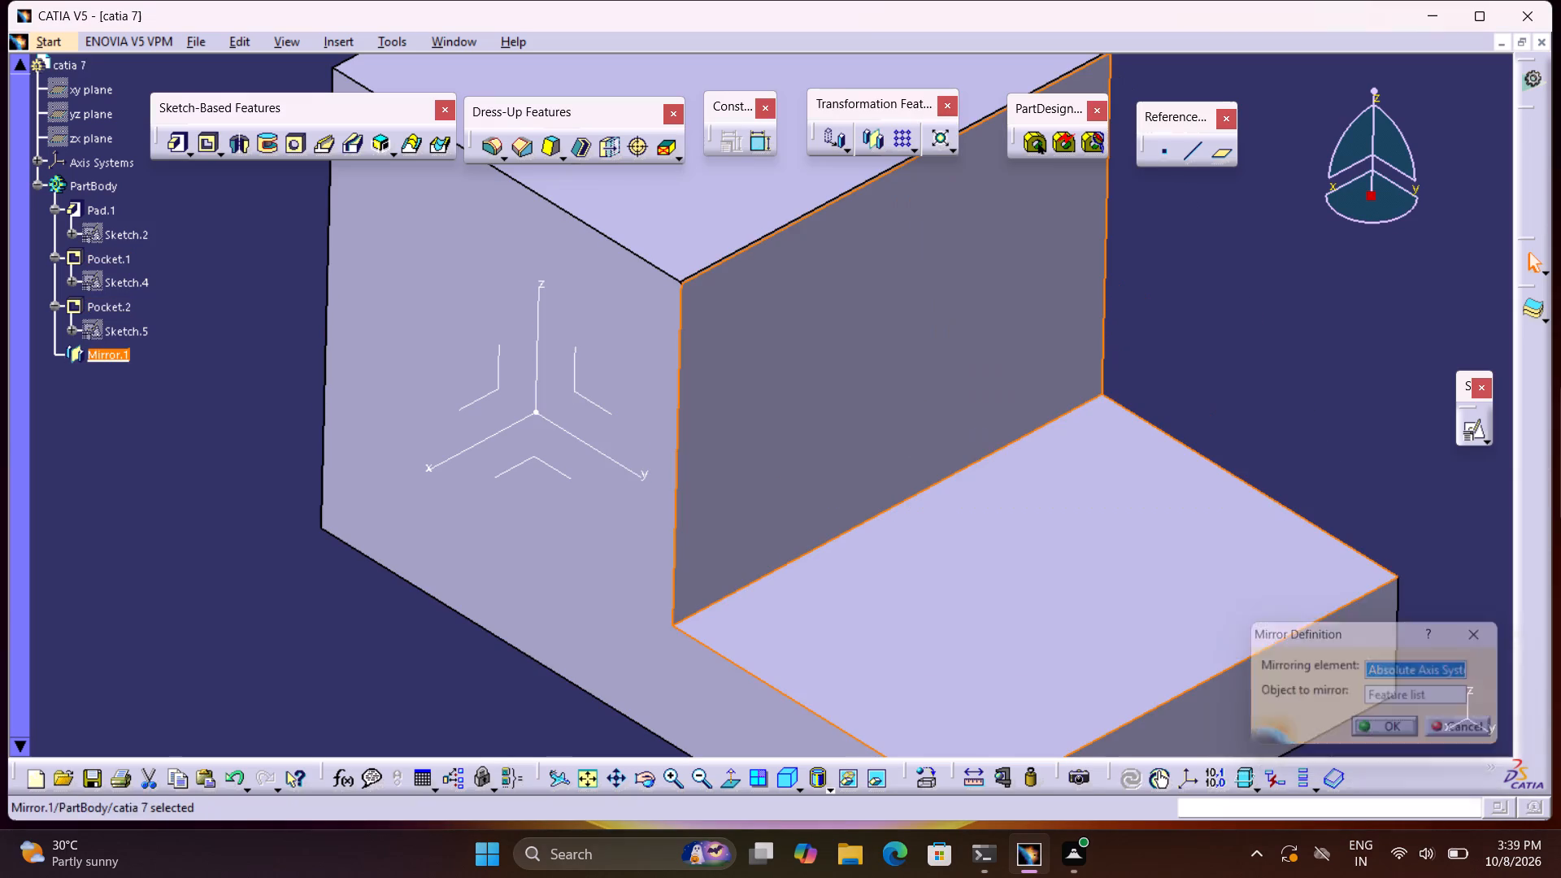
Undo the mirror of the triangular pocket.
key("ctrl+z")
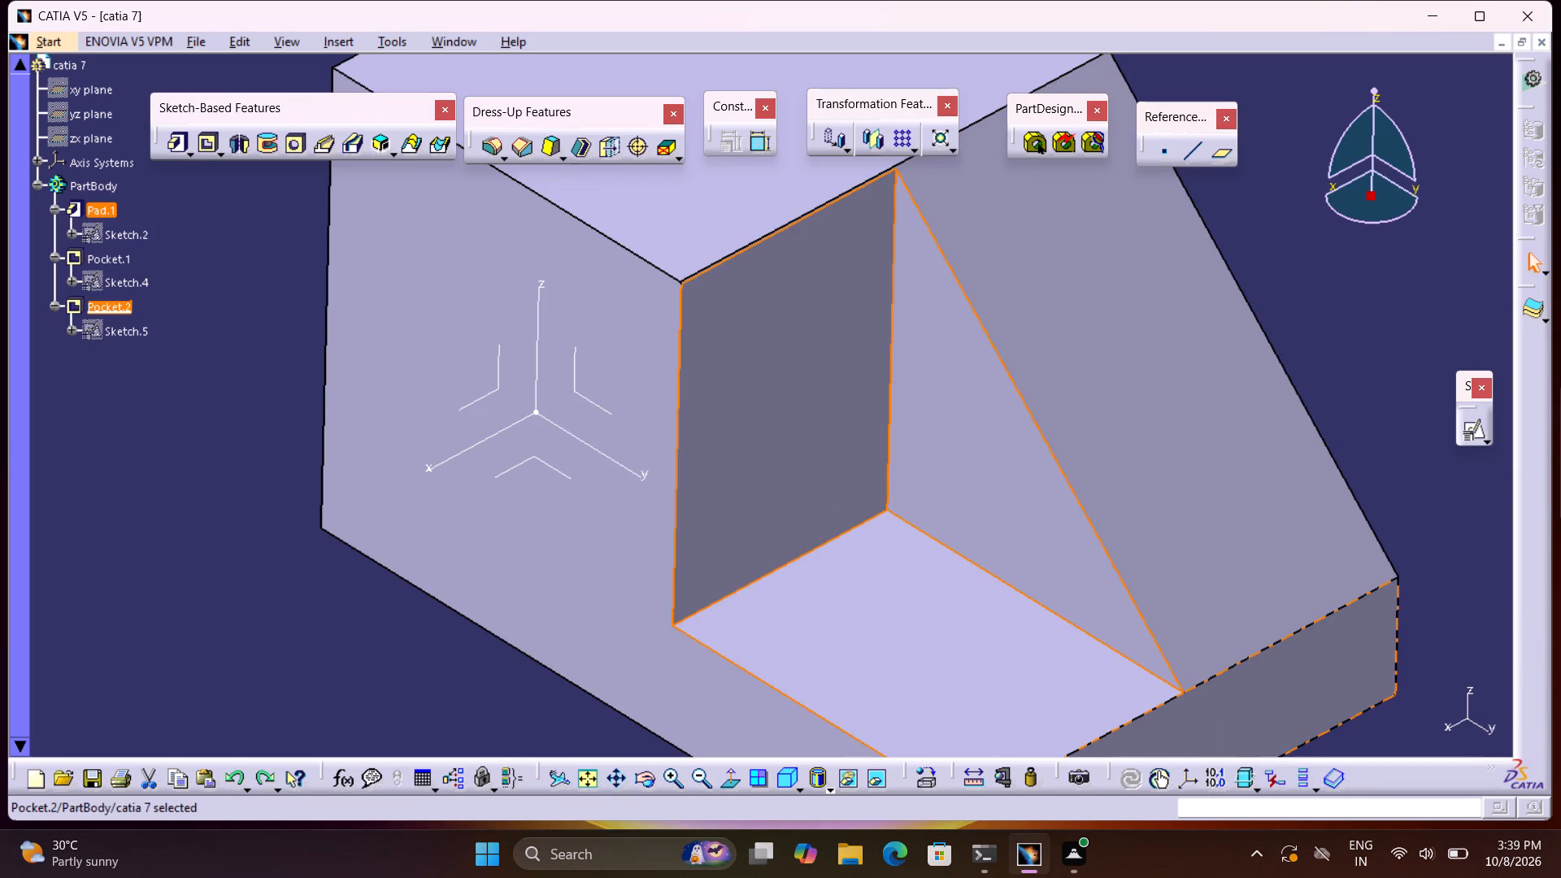
Set the triangular pocket's depth to 18 mm.
double_click(114, 332)
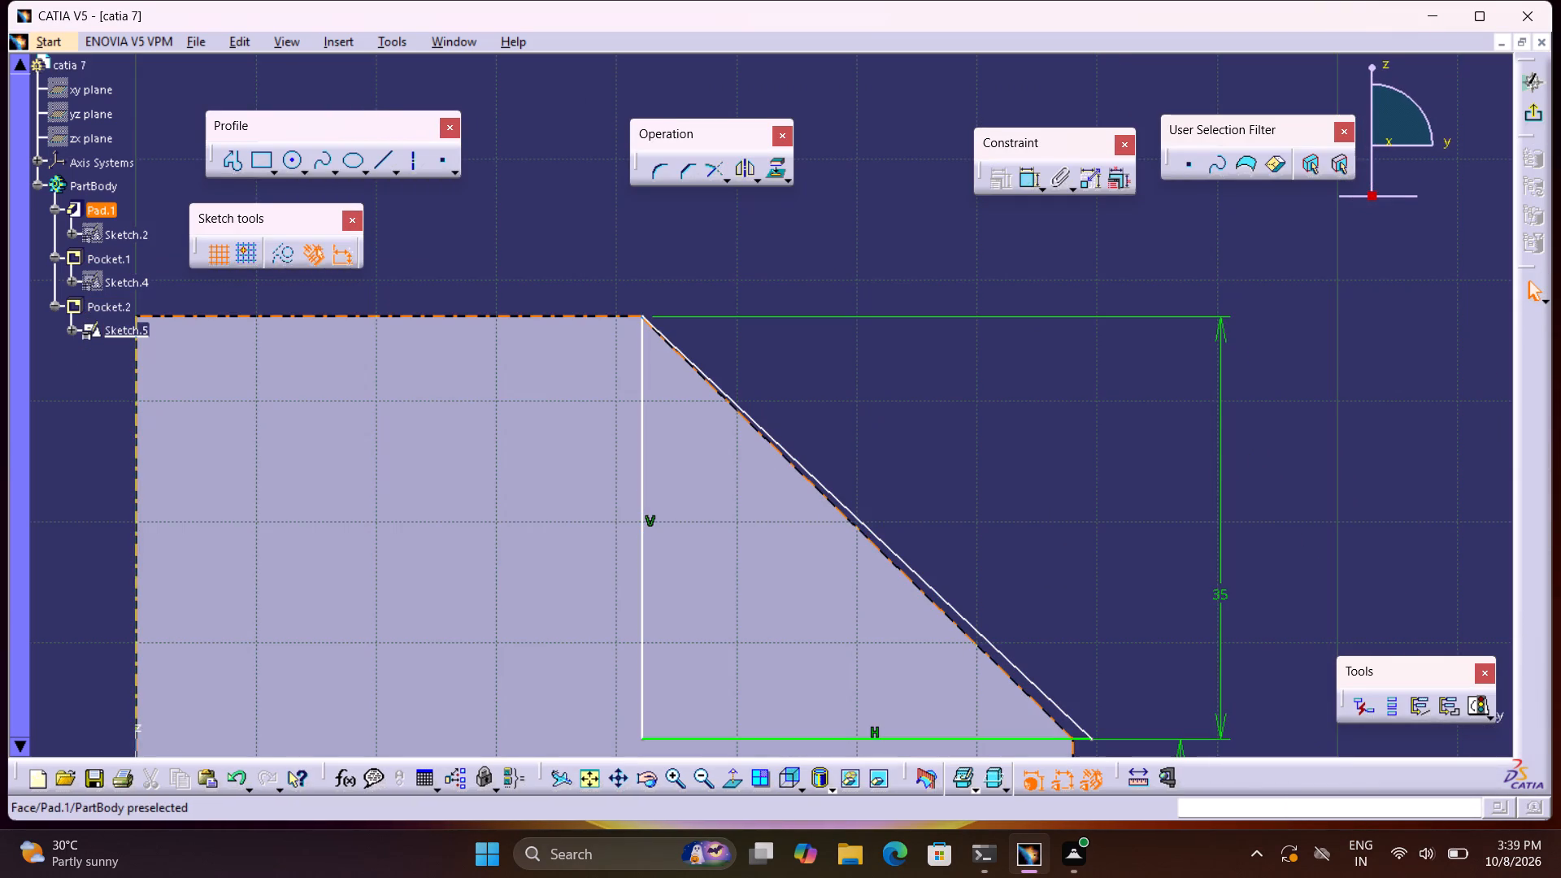
left_click(1528, 122)
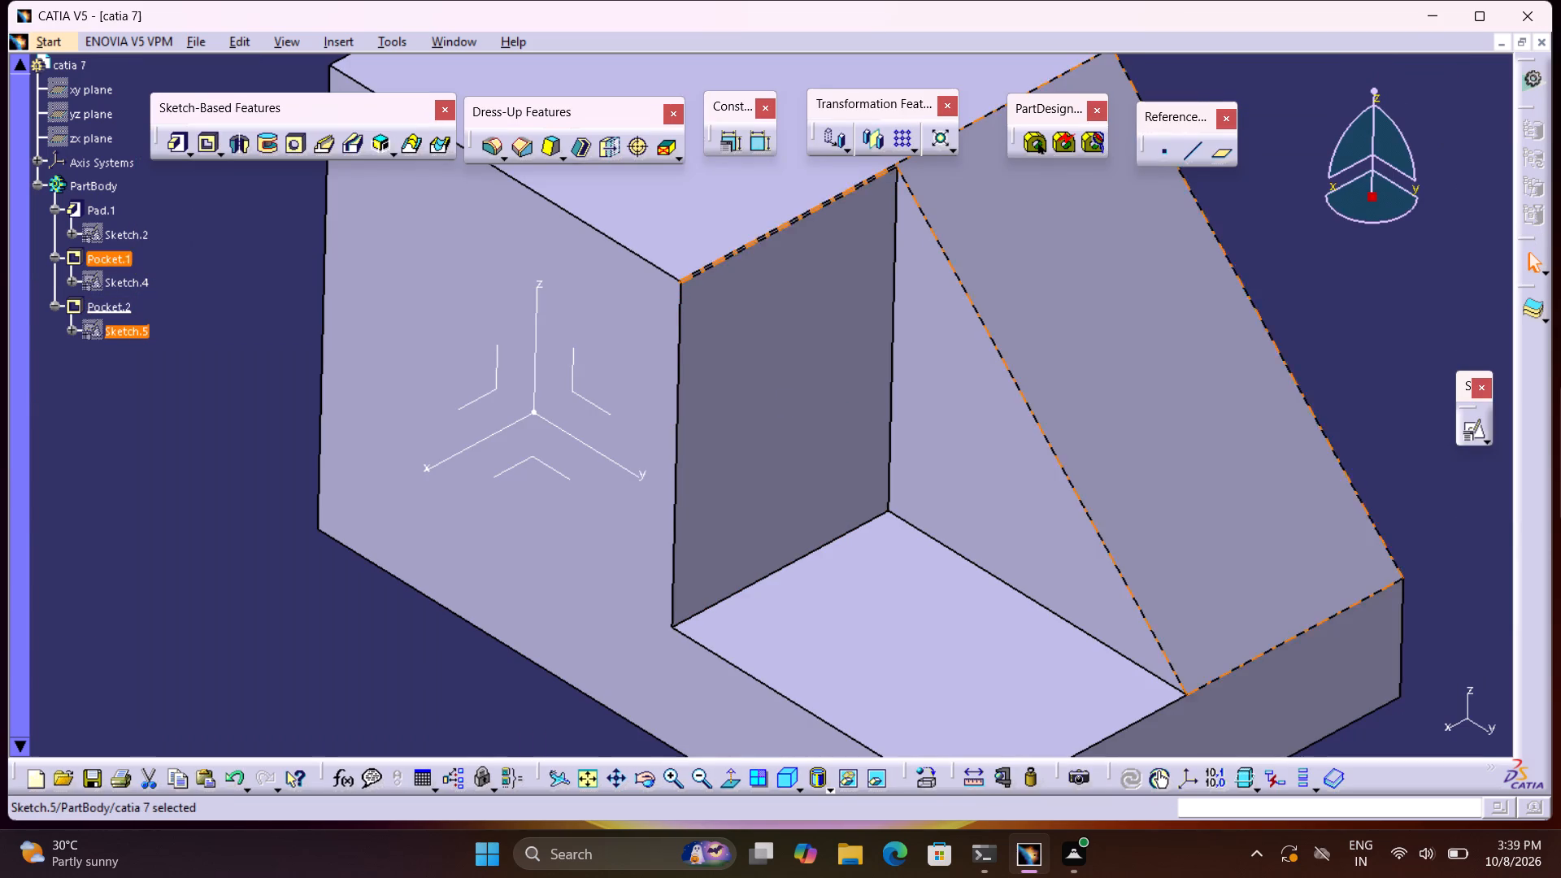
double_click(98, 309)
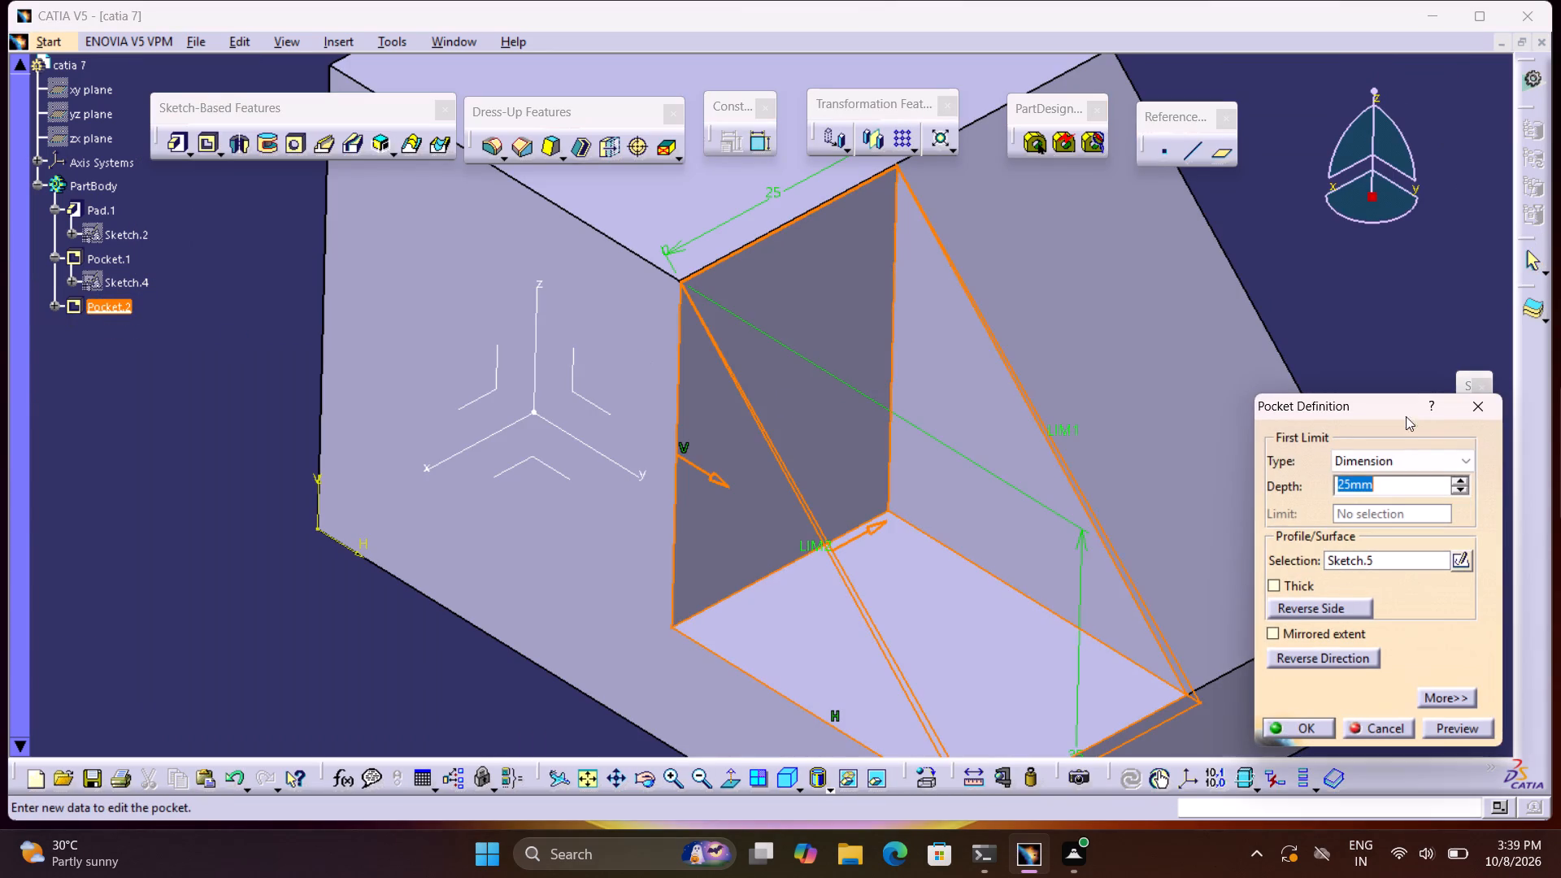
left_click_drag(1425, 489, 1238, 505)
key("grave")
key("1")
key("BackSpace")
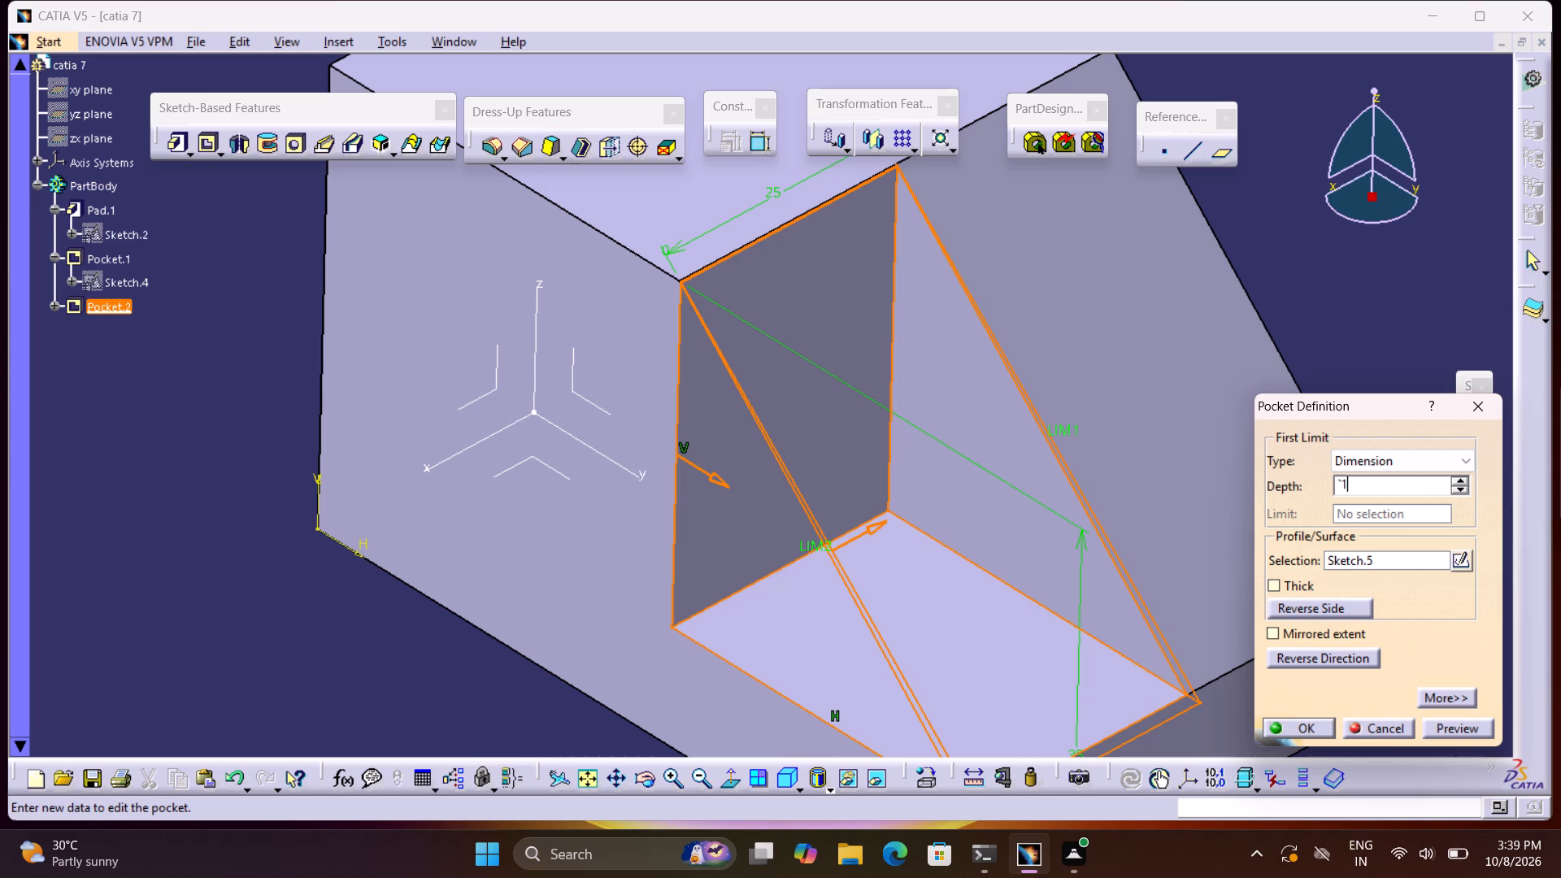
key("BackSpace")
type("18")
key("Return")
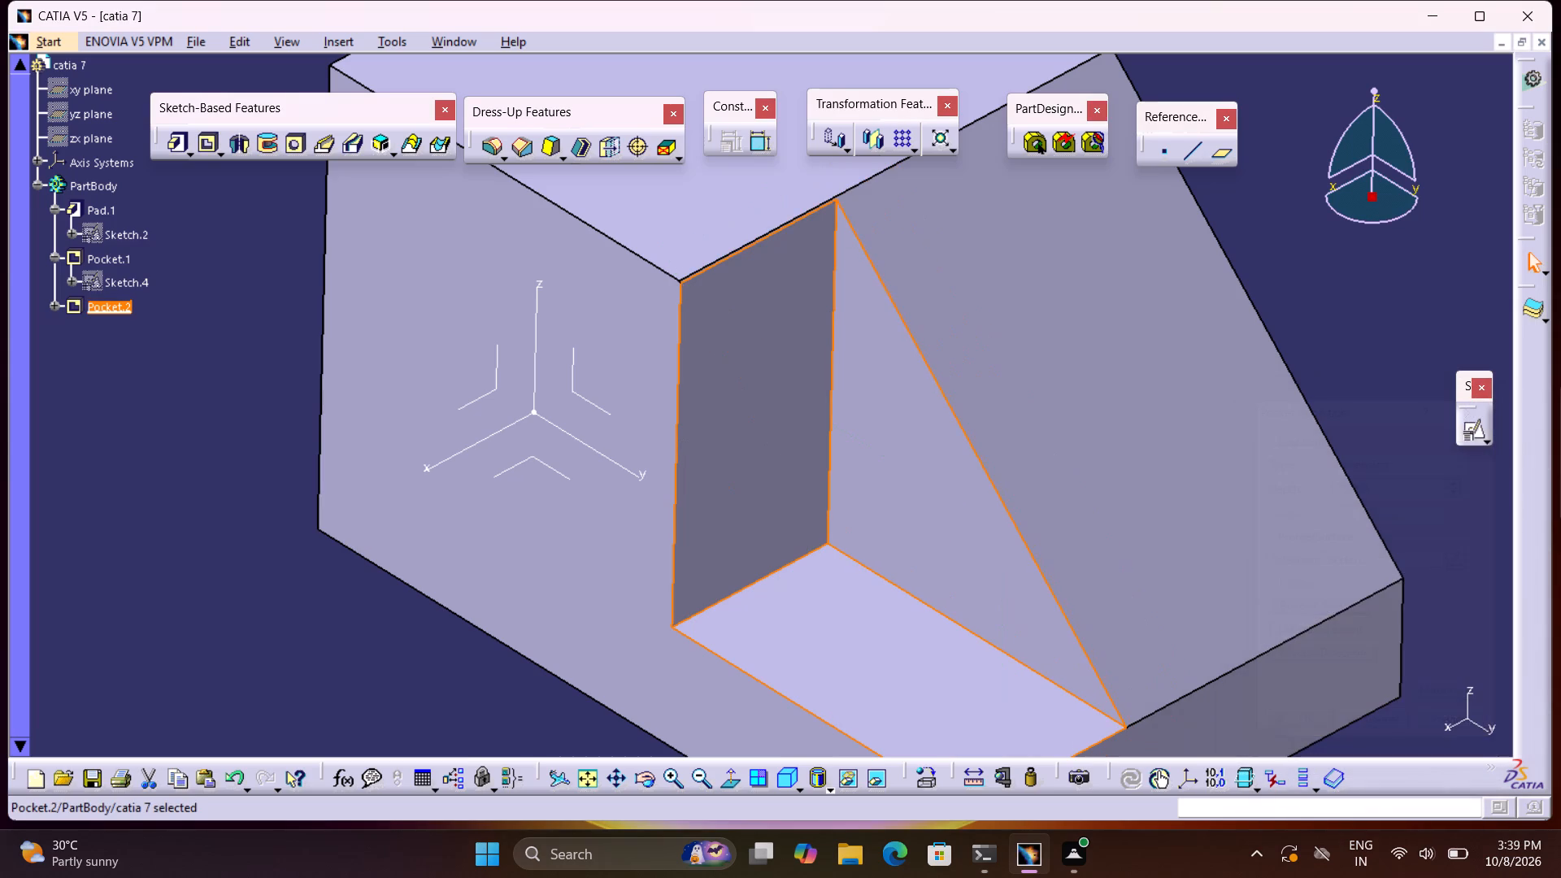
Mirror the triangular pocket using the absolute axis system as the mirroring element.
left_click(864, 145)
left_click(844, 486)
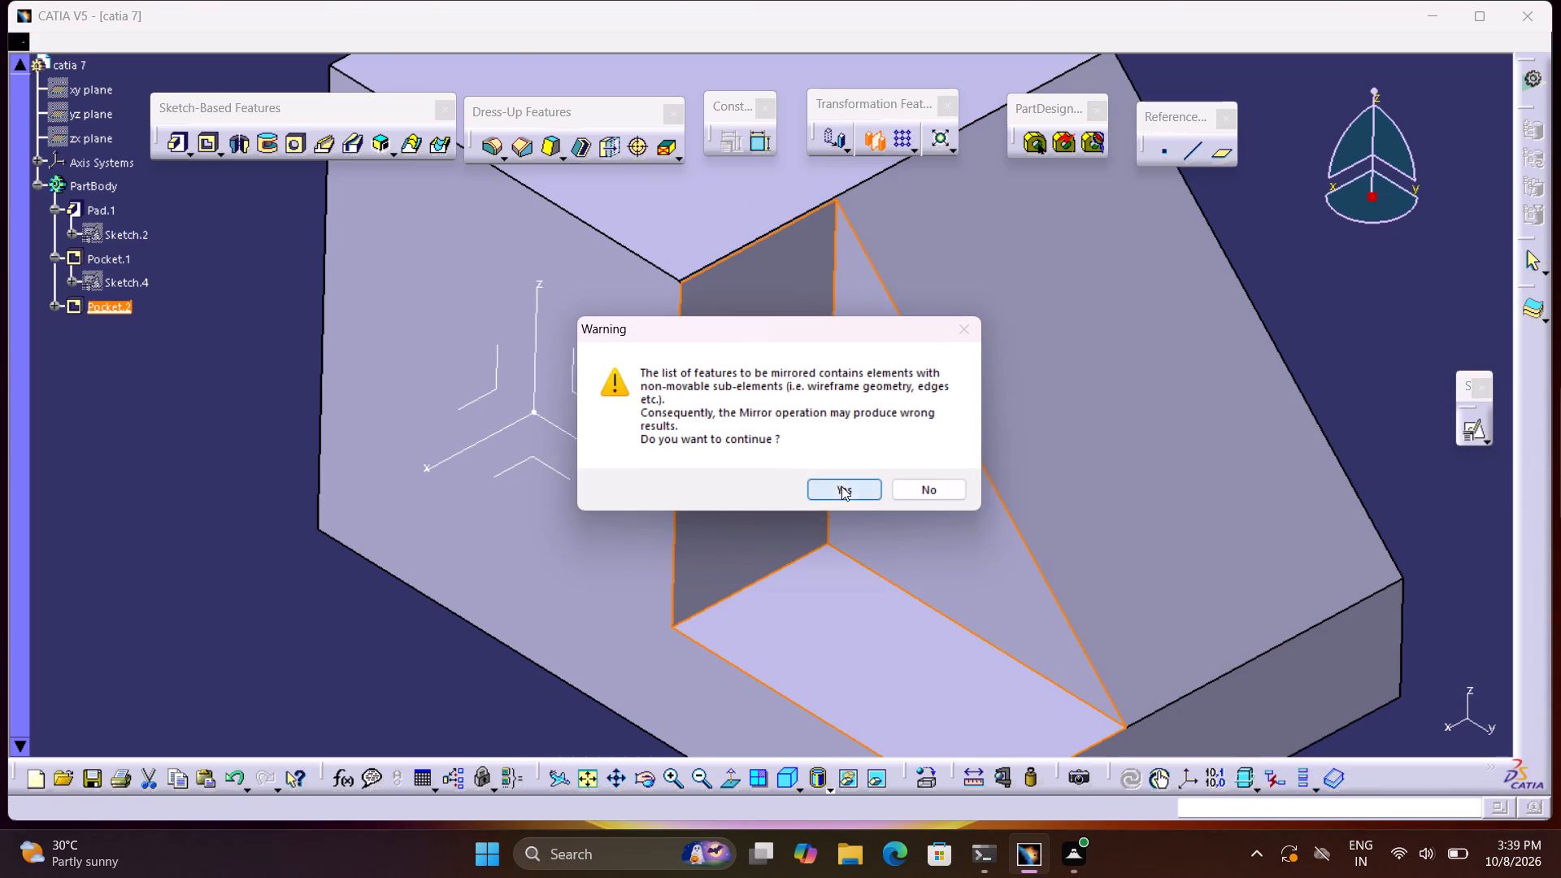
left_click(589, 399)
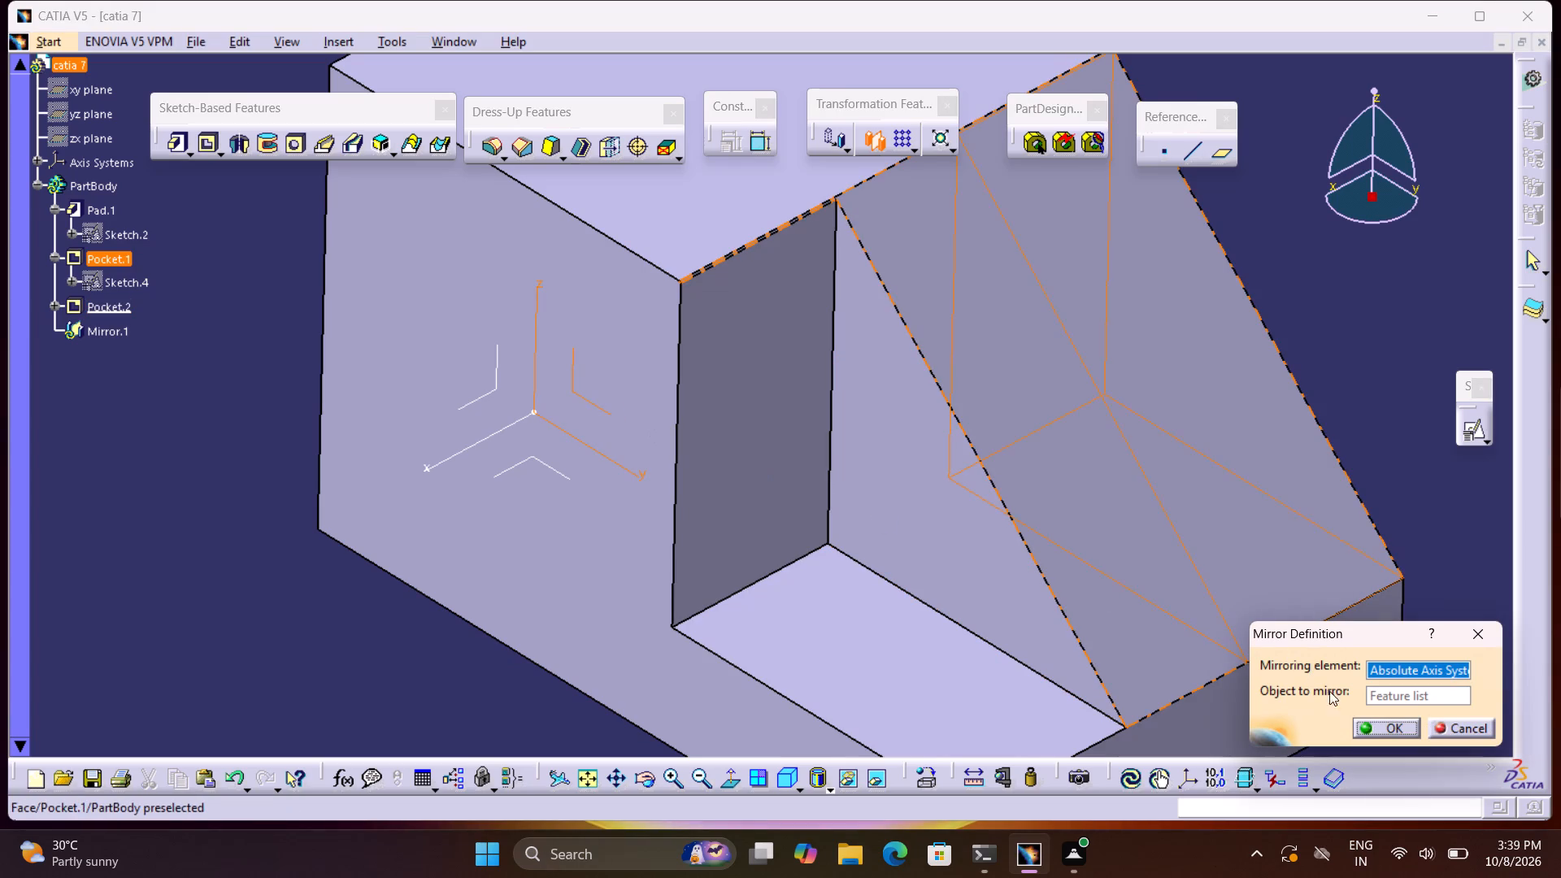
left_click(1382, 729)
left_click(1292, 393)
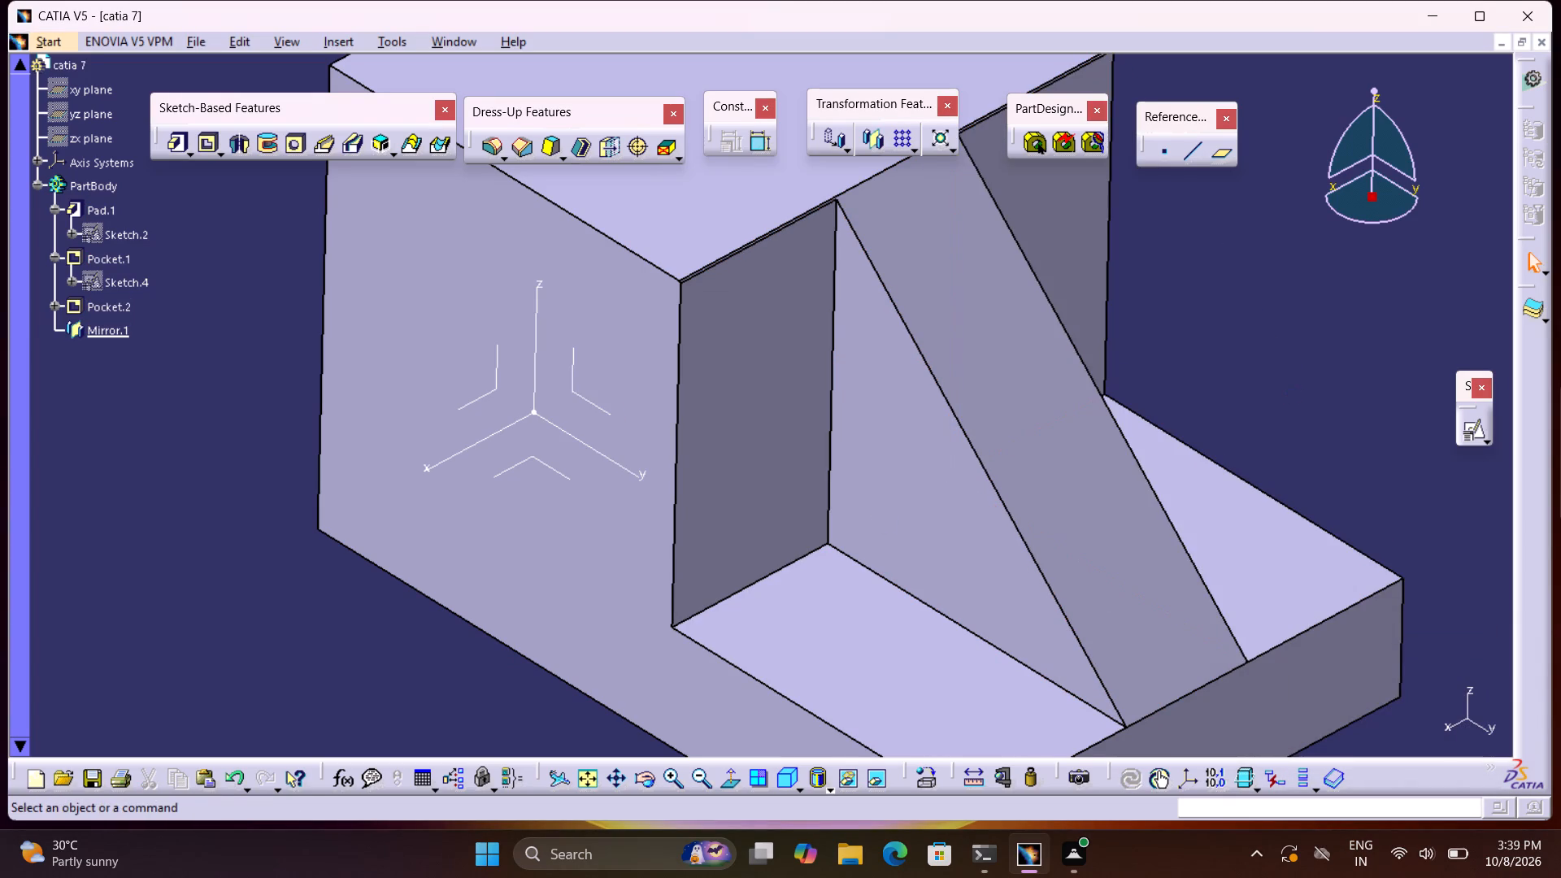
Start an edge fillet on the two vertical corner edges at the outer end of the base and preview it.
middle_click_drag(1302, 424, 1207, 418)
right_click_drag(1278, 419, 1202, 418)
middle_click_drag(1350, 443, 1299, 428)
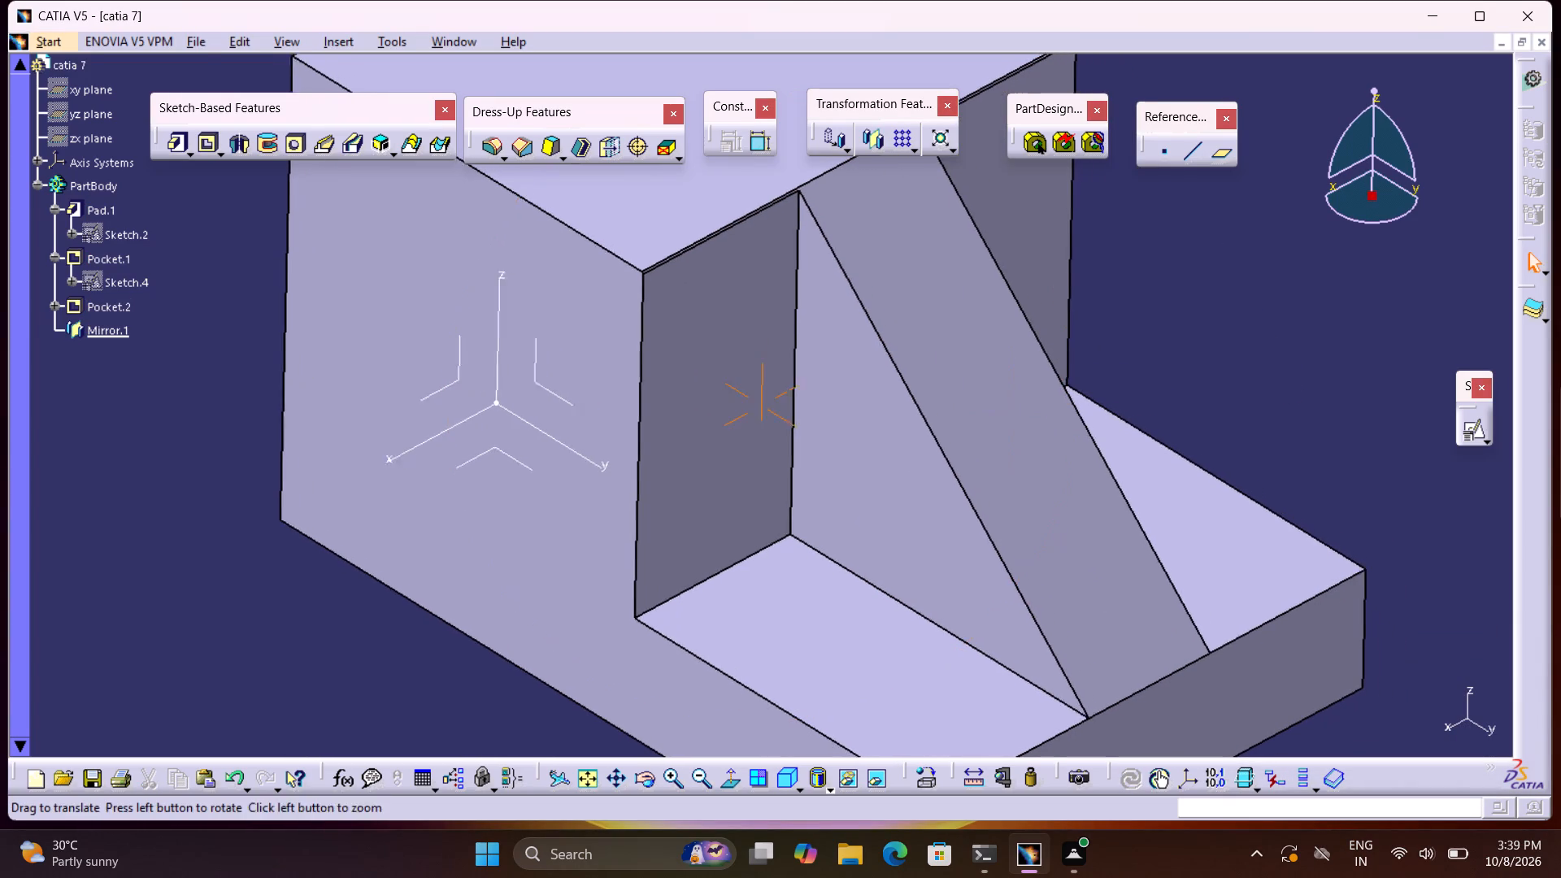
middle_click_drag(1299, 428, 1192, 401)
right_click_drag(1277, 417, 1191, 401)
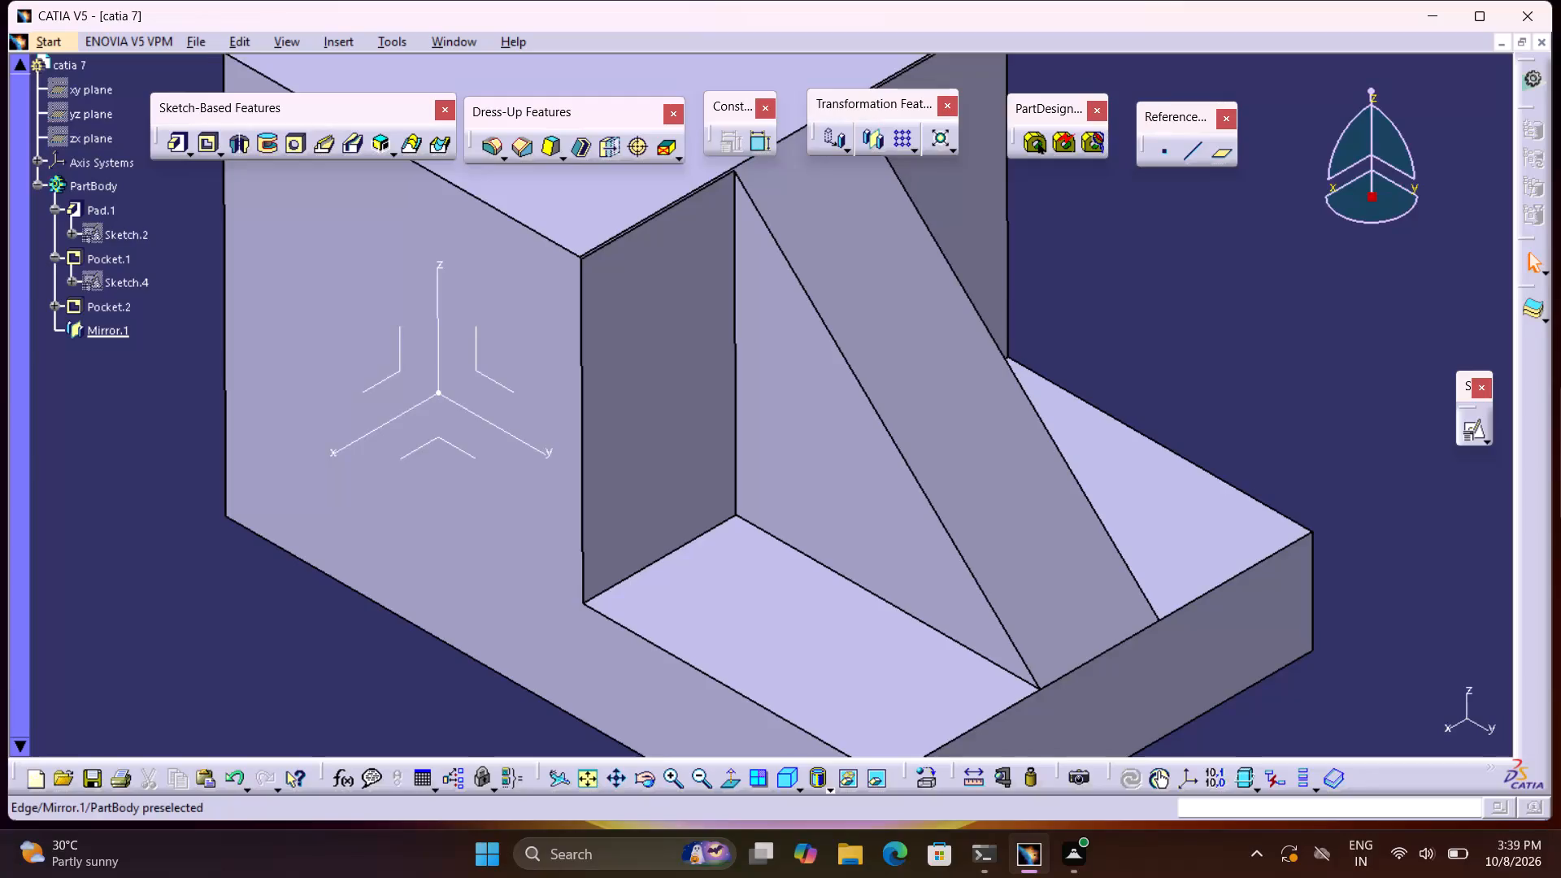
middle_click_drag(1313, 483, 1194, 299)
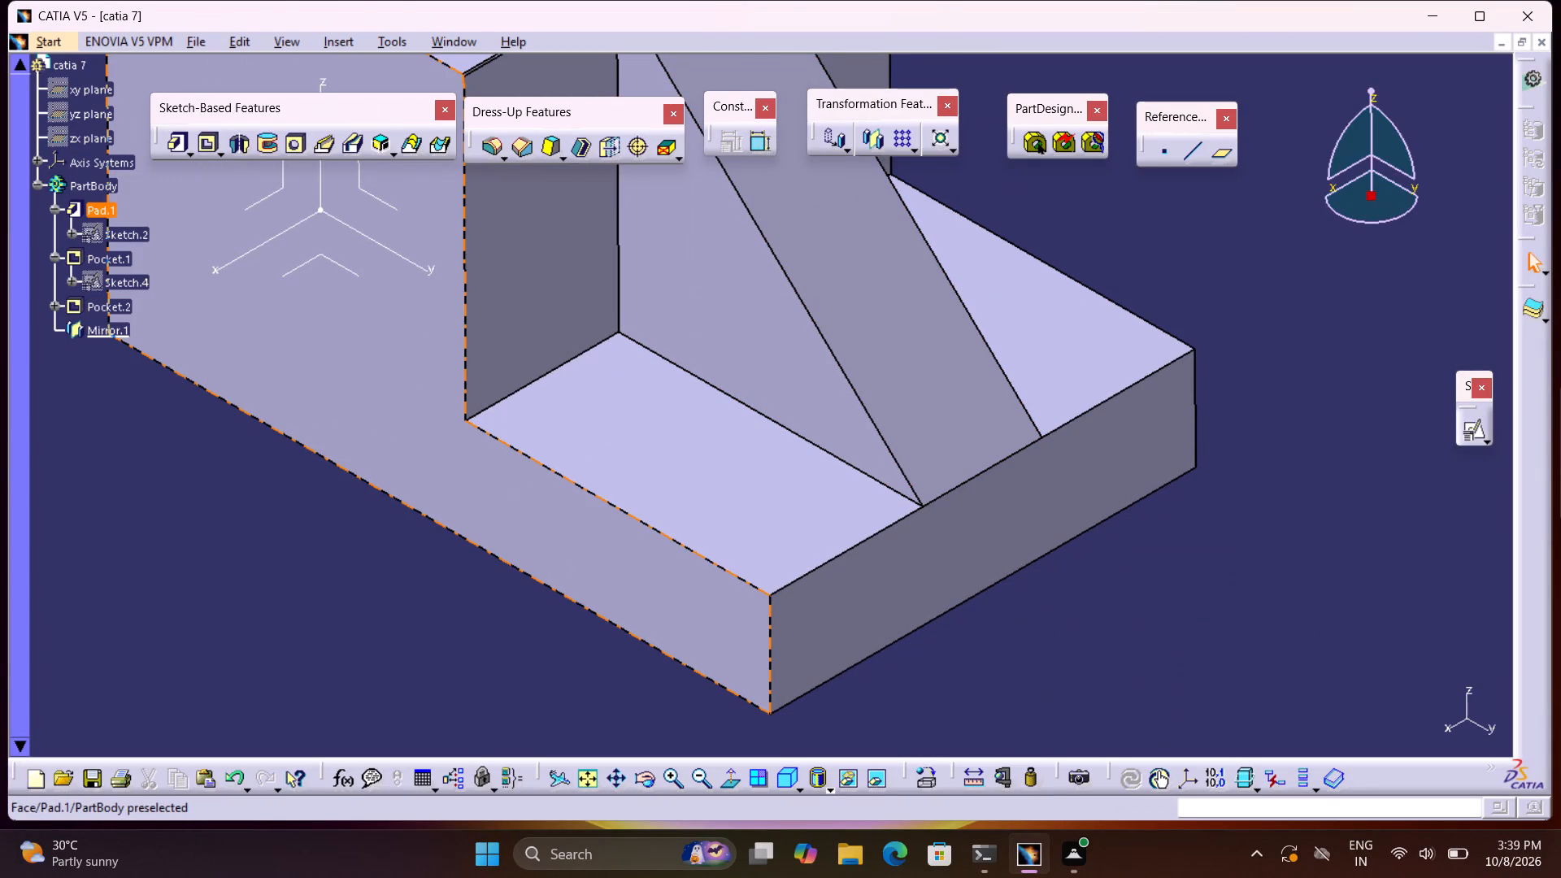
left_click(493, 143)
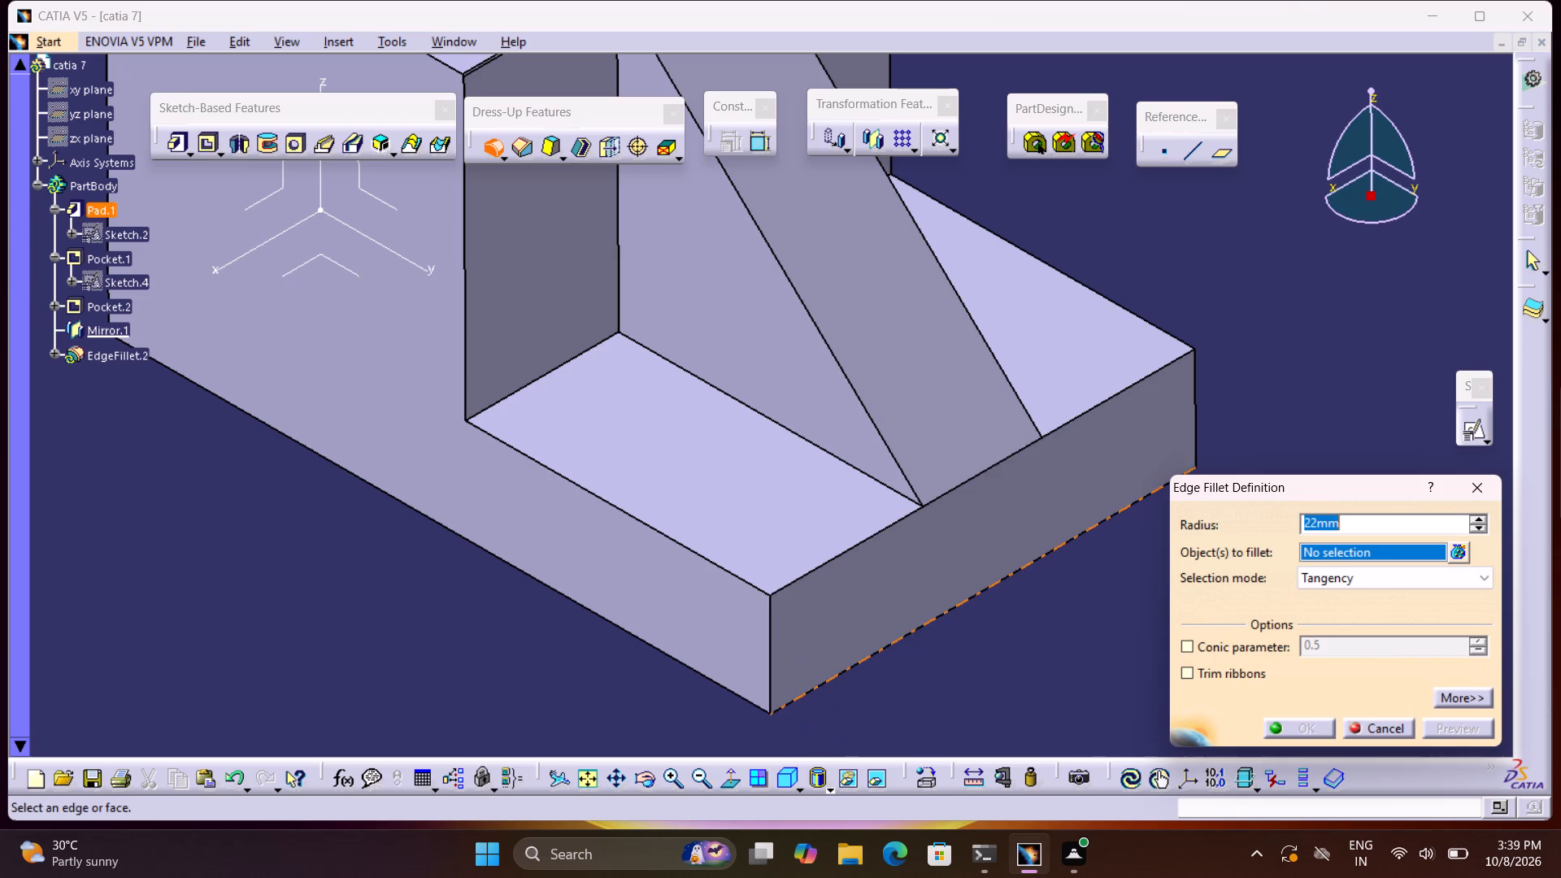
left_click(772, 672)
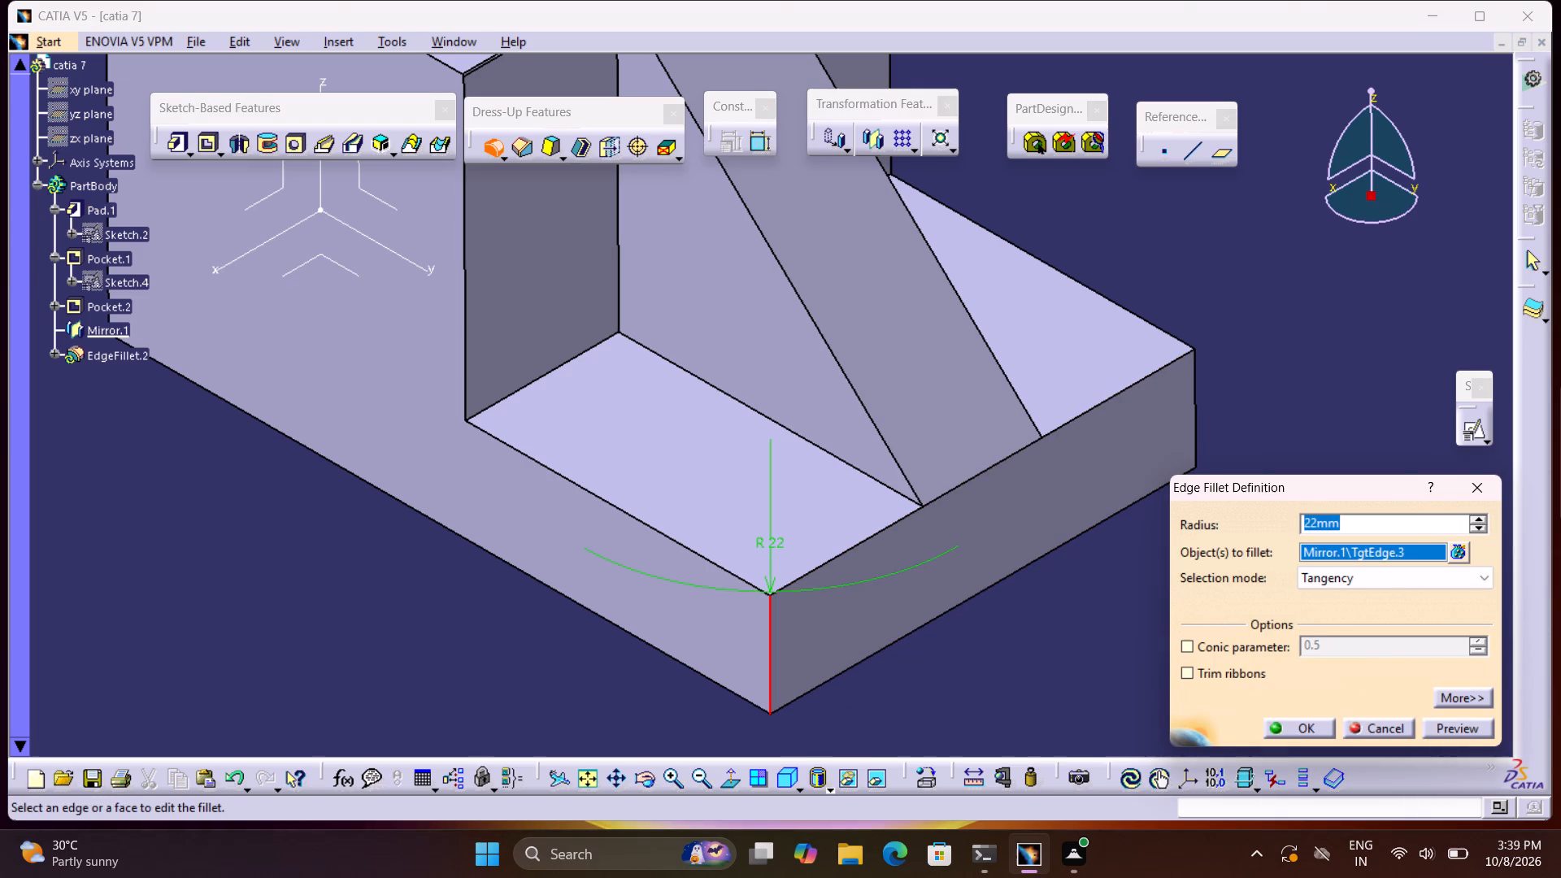
left_click(1198, 419)
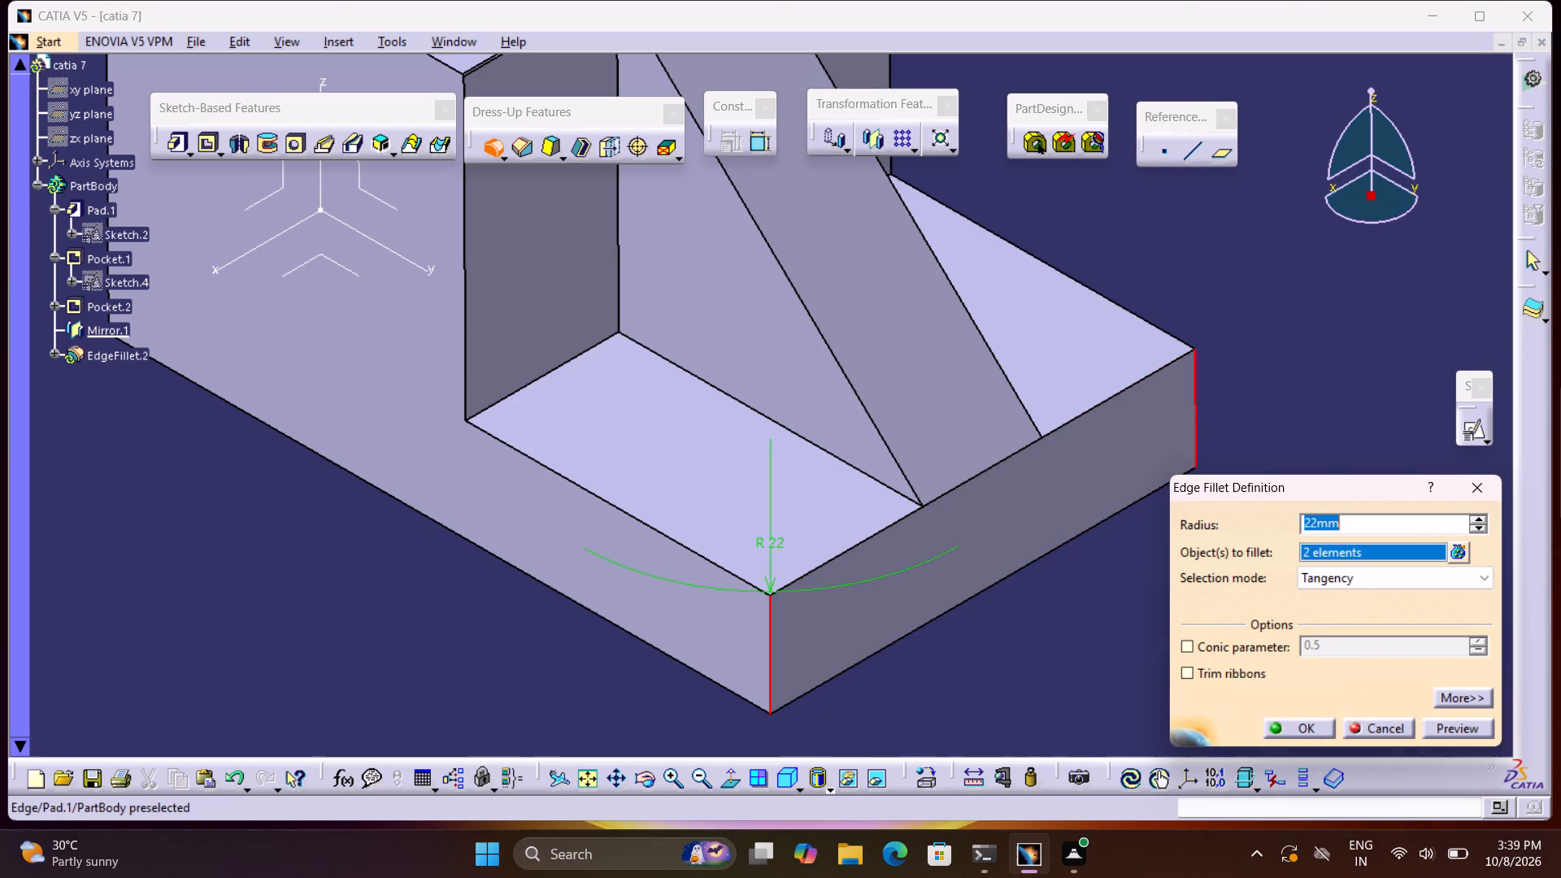
left_click(1450, 724)
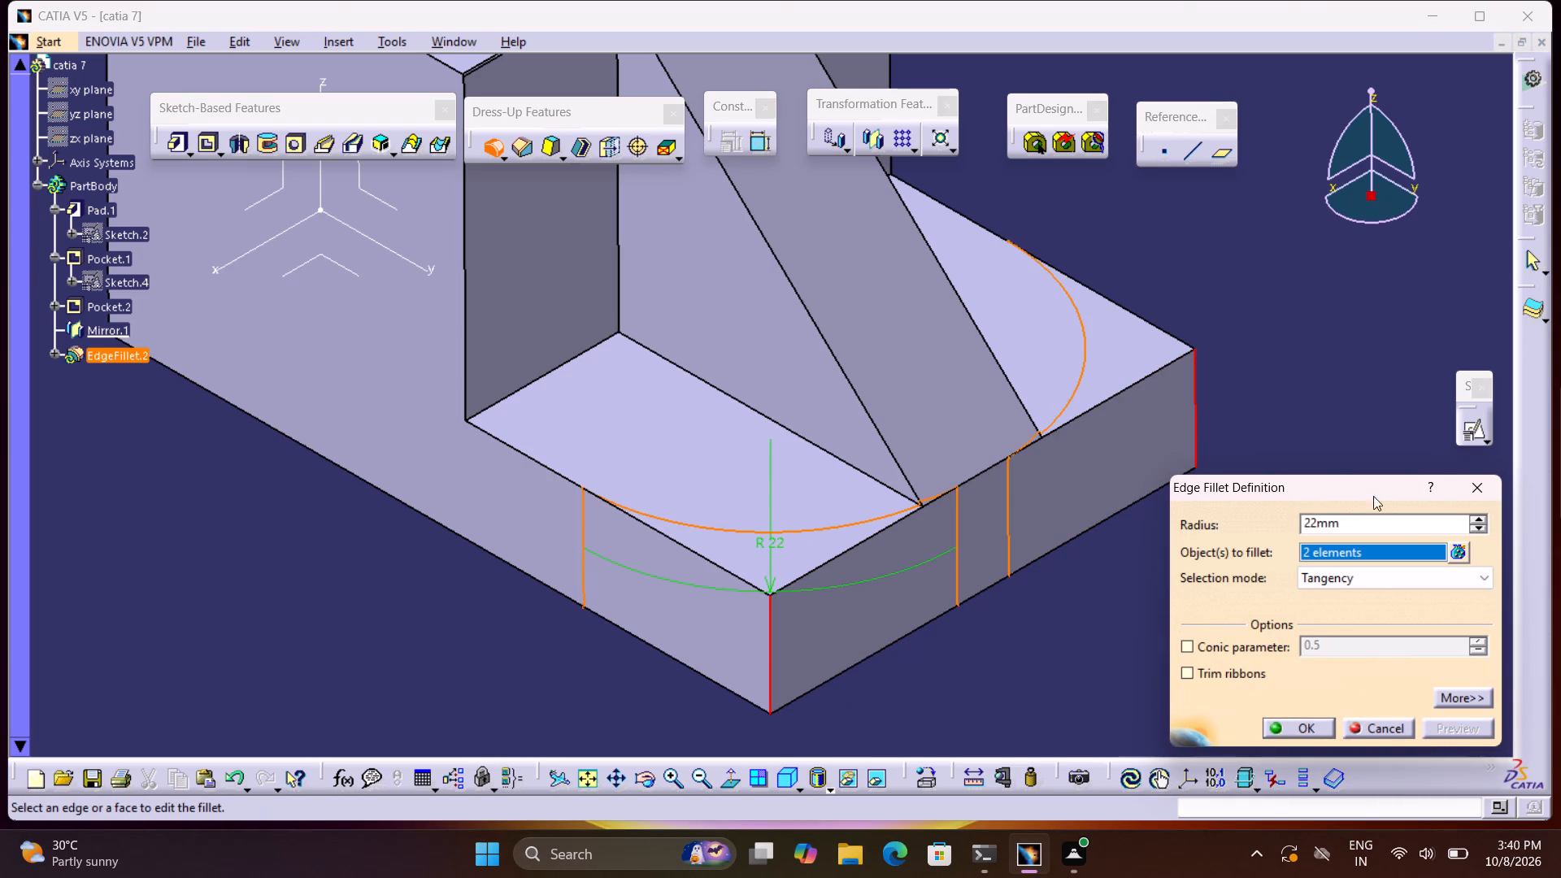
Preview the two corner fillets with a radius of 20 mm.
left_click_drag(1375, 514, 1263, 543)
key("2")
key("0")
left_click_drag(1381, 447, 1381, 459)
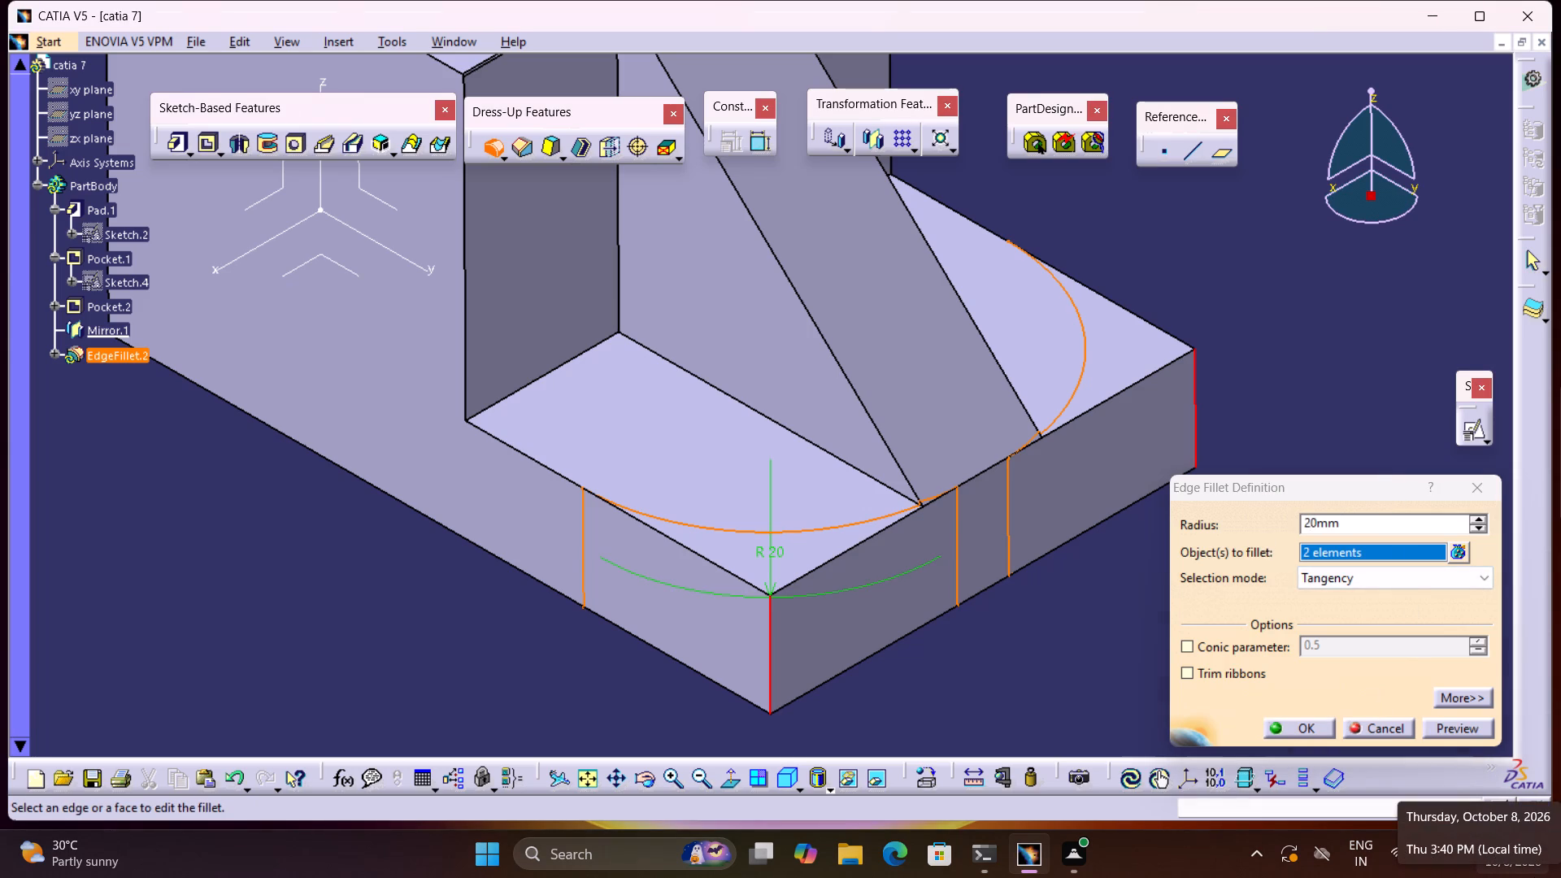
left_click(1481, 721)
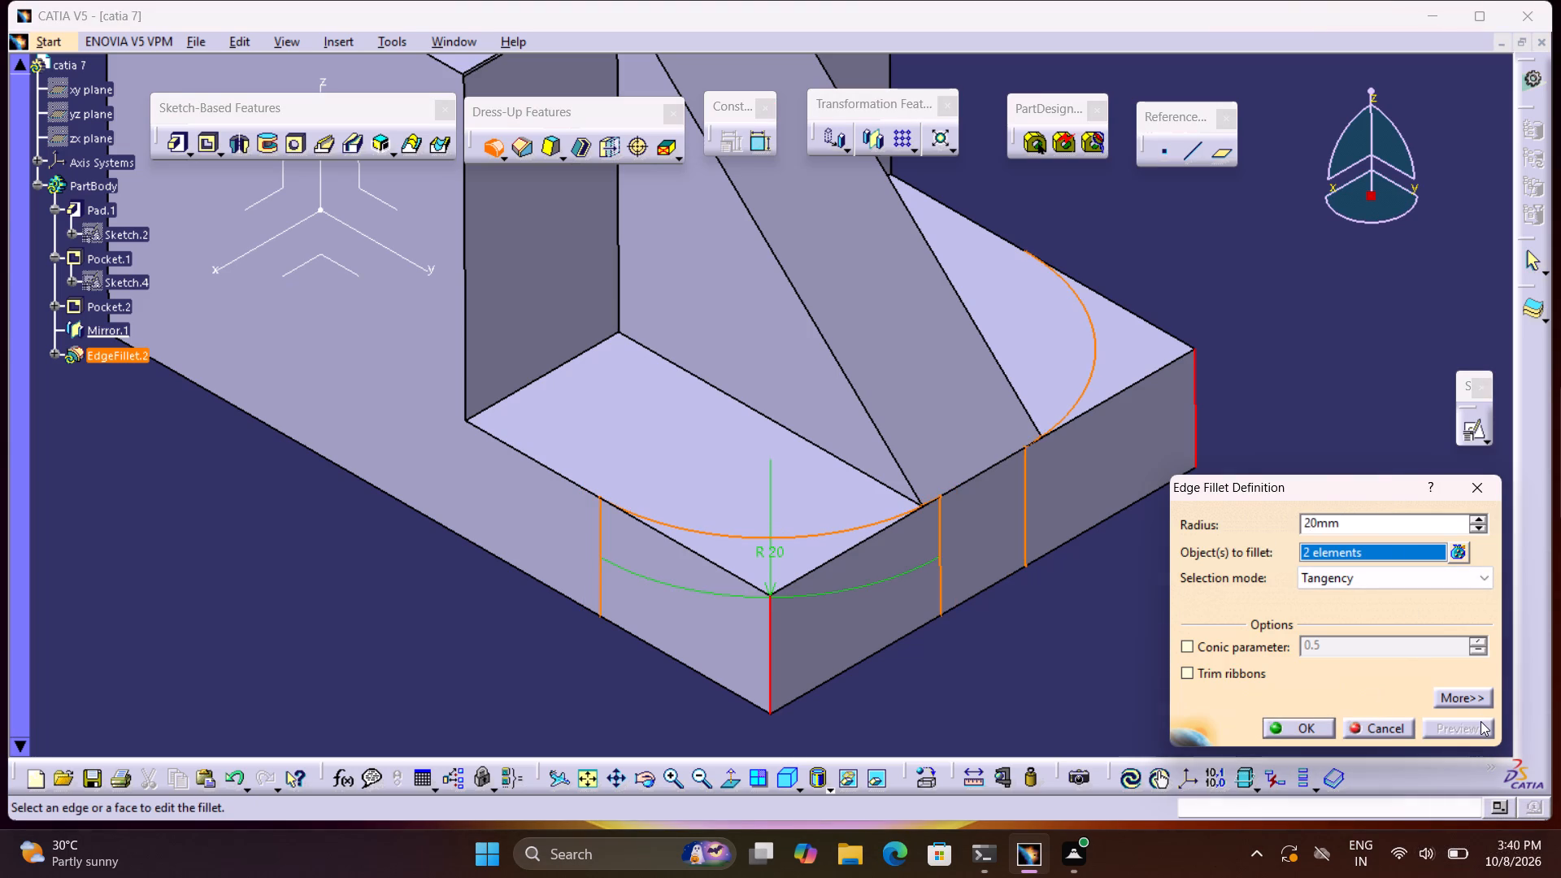
Set the fillet radius to 18 mm, preview it, and create the two rounded corners of the base.
left_click_drag(1383, 520, 1294, 531)
type("18")
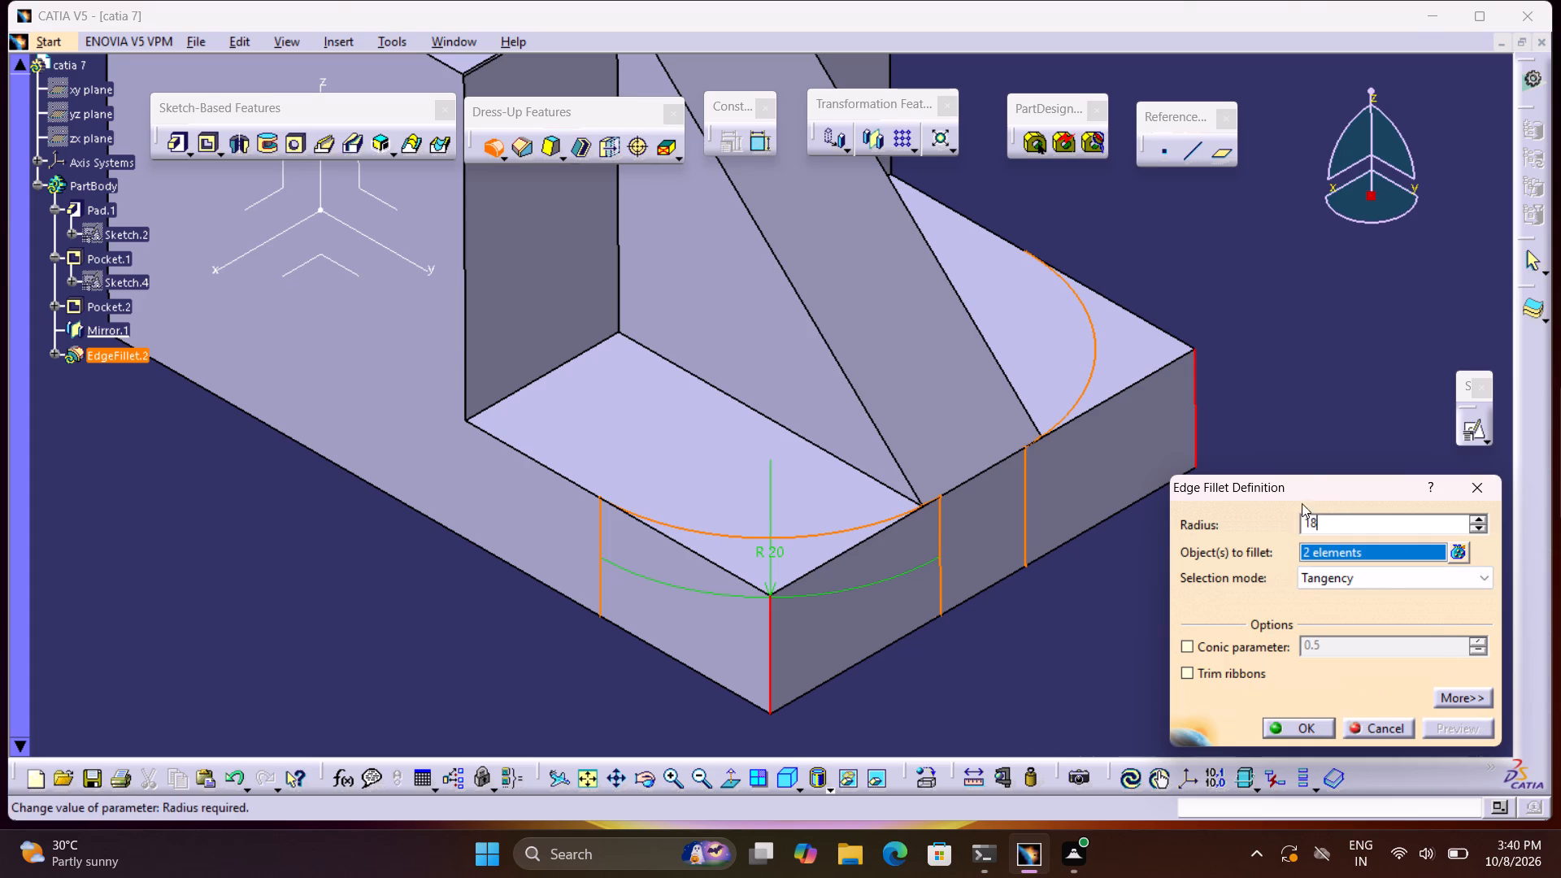
left_click(1312, 476)
left_click(1316, 461)
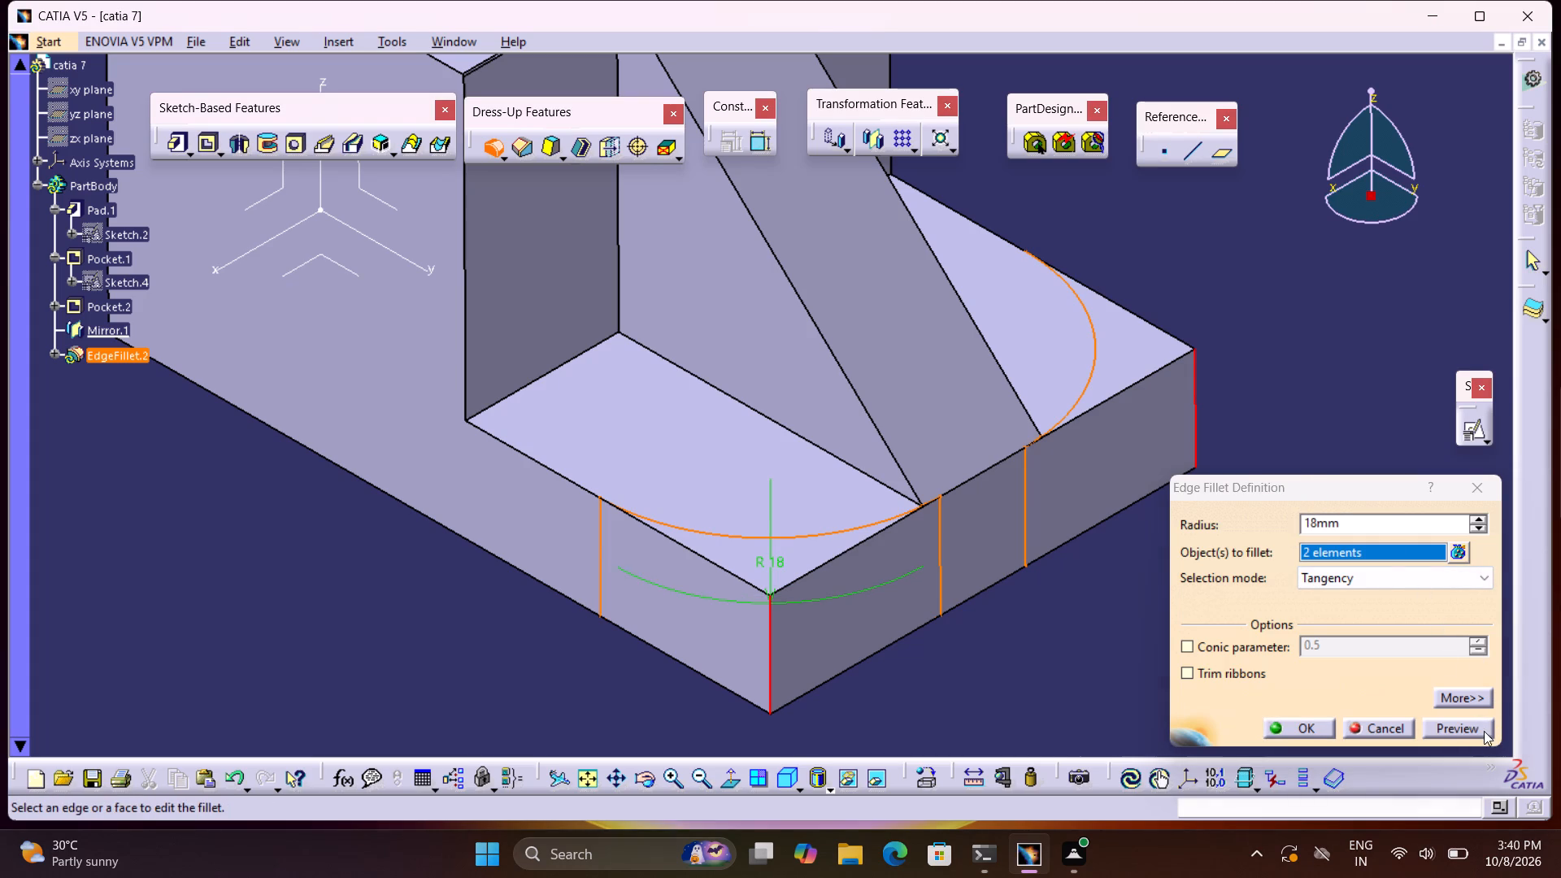
left_click(1481, 729)
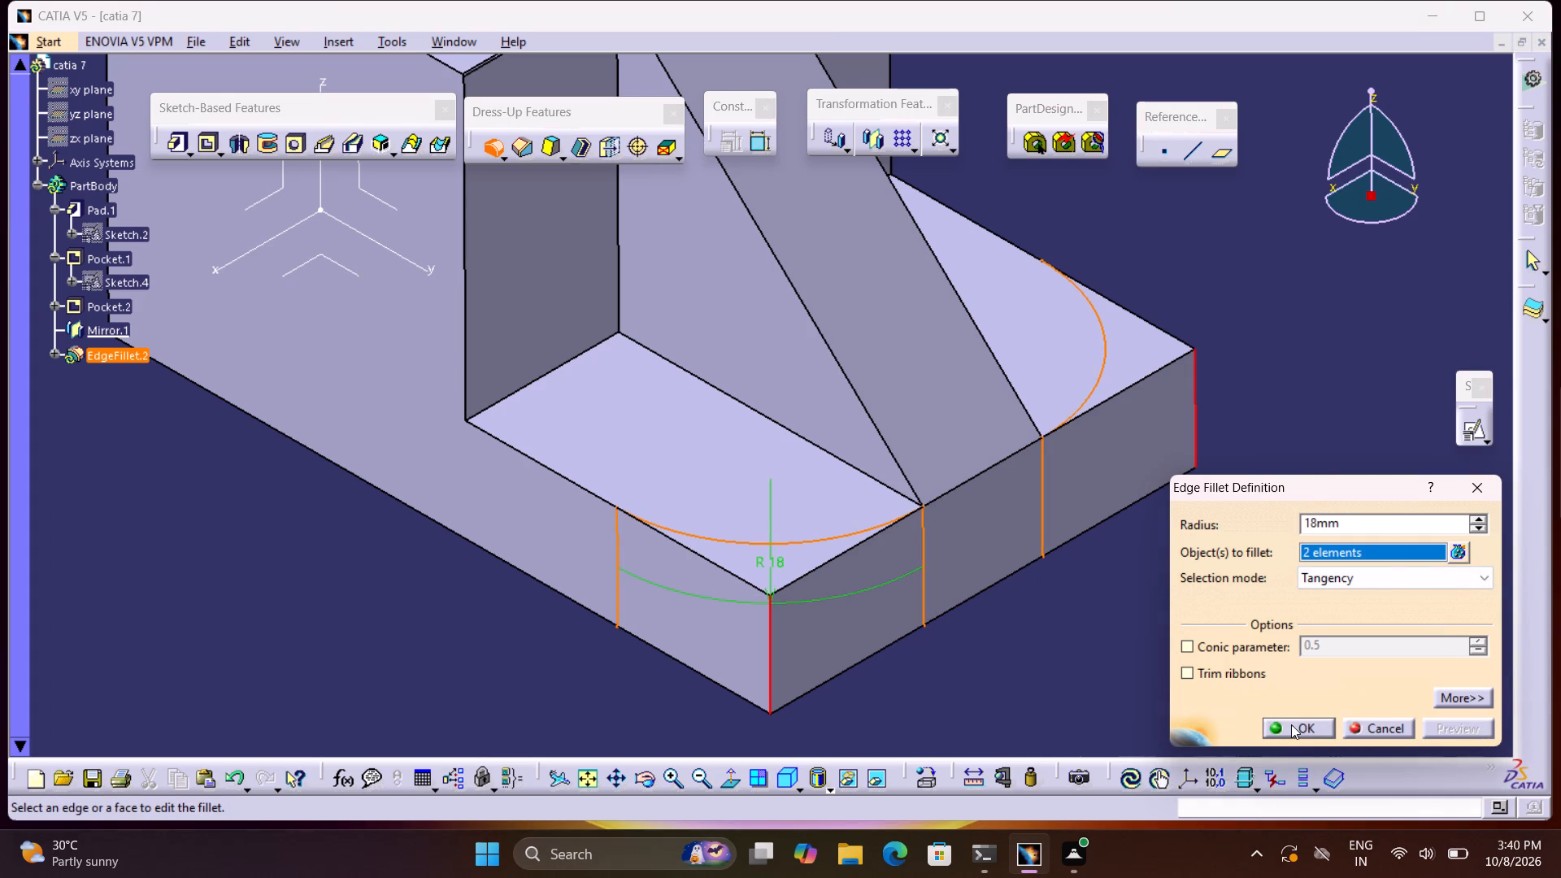
left_click(1293, 726)
left_click(1286, 645)
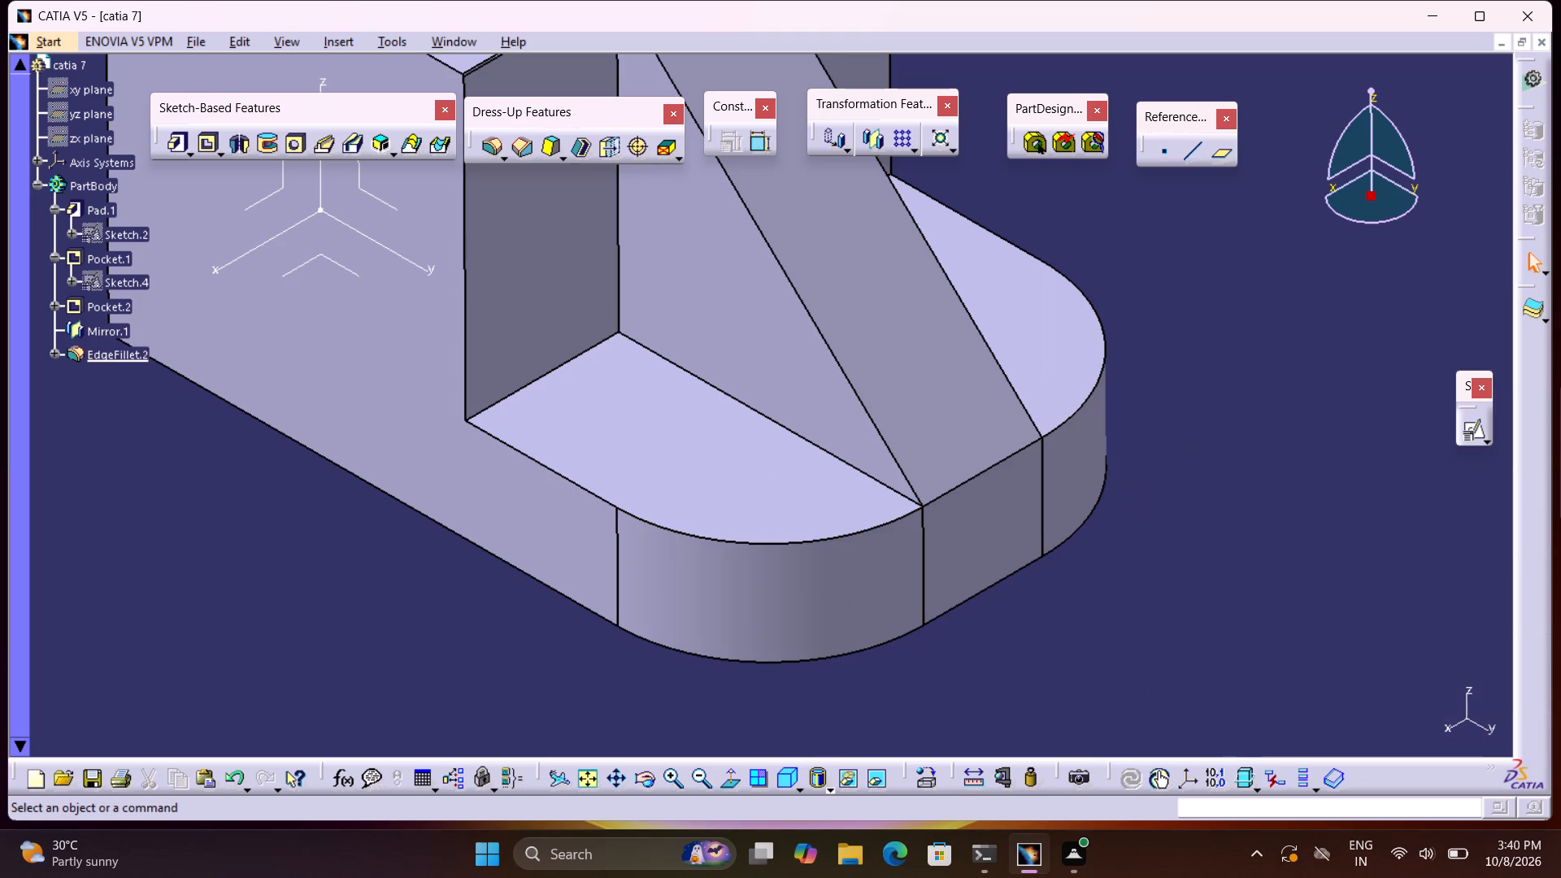
Open a positioned sketch on the block's top face with Swap and Reverse V enabled.
middle_click_drag(1252, 558, 1250, 732)
right_click(1238, 562)
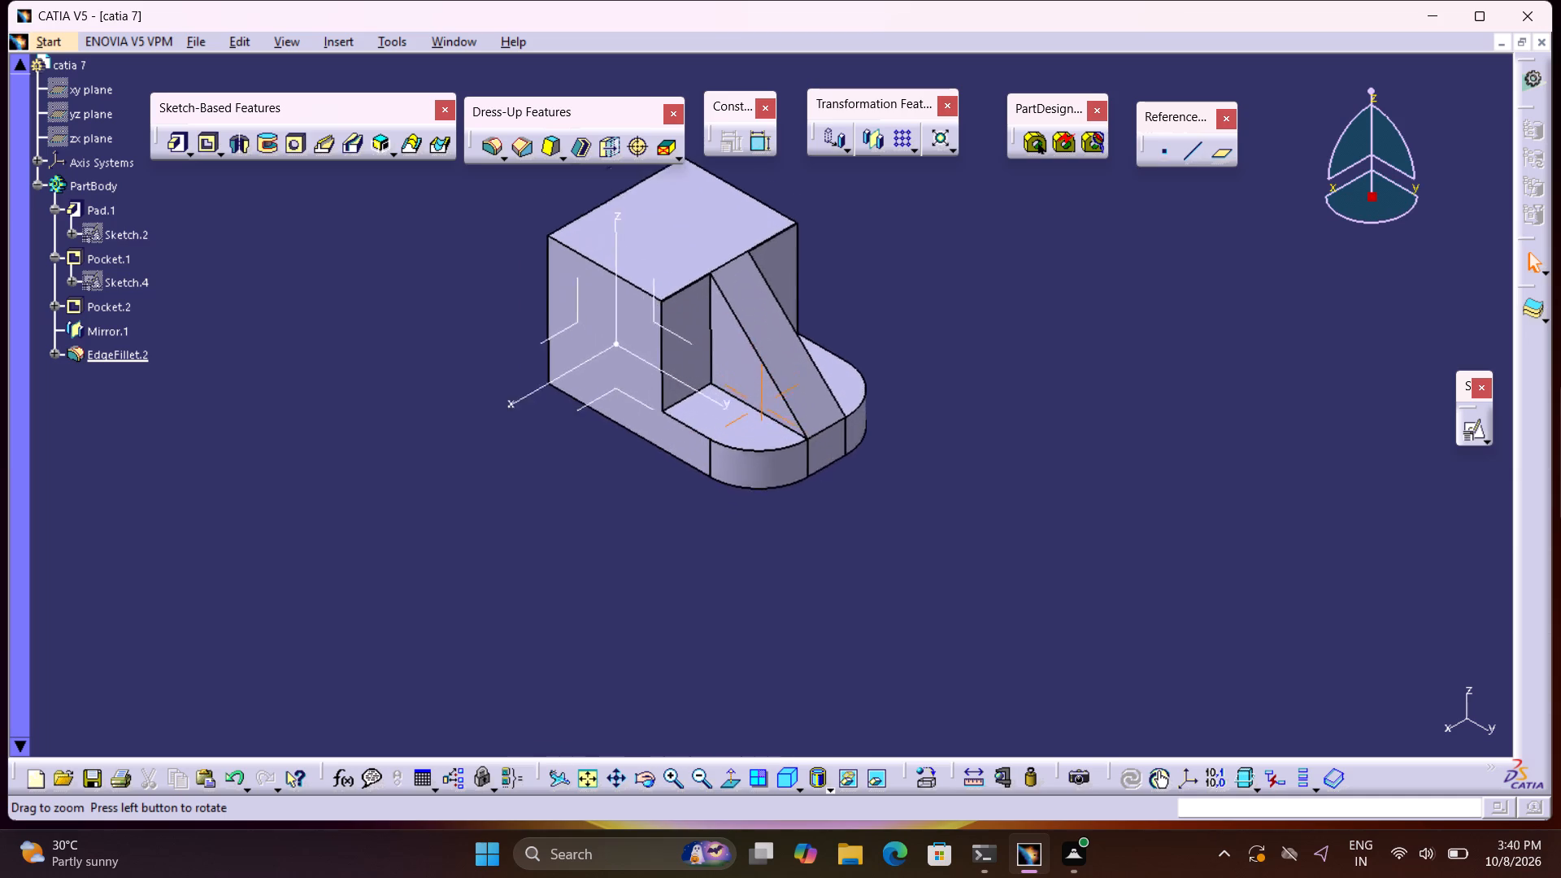
middle_click_drag(1250, 732, 1236, 680)
middle_click_drag(1046, 315, 1156, 550)
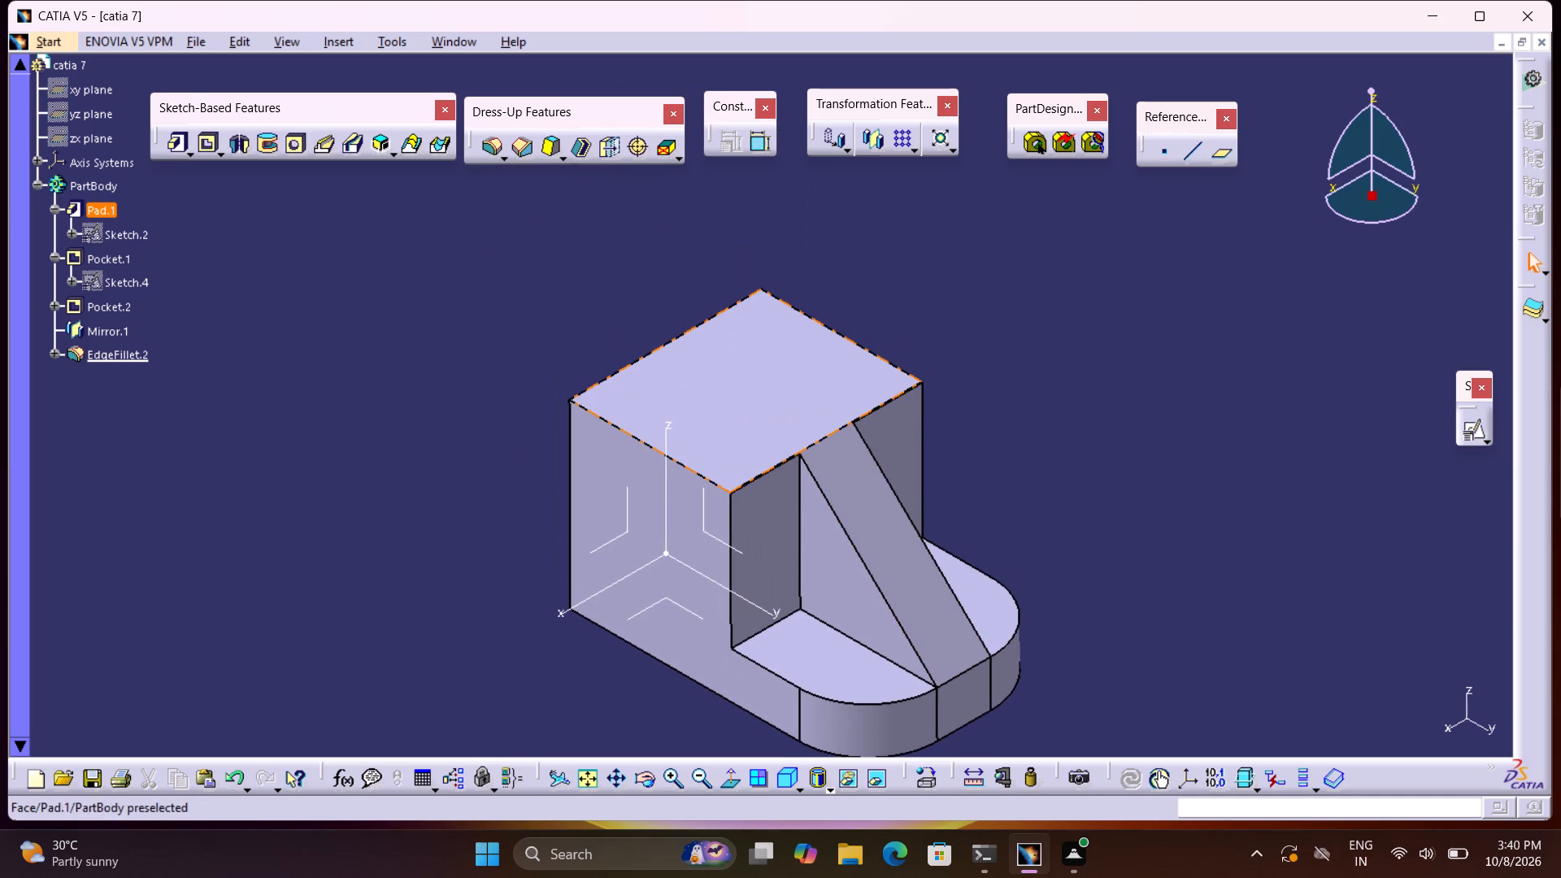
left_click(734, 390)
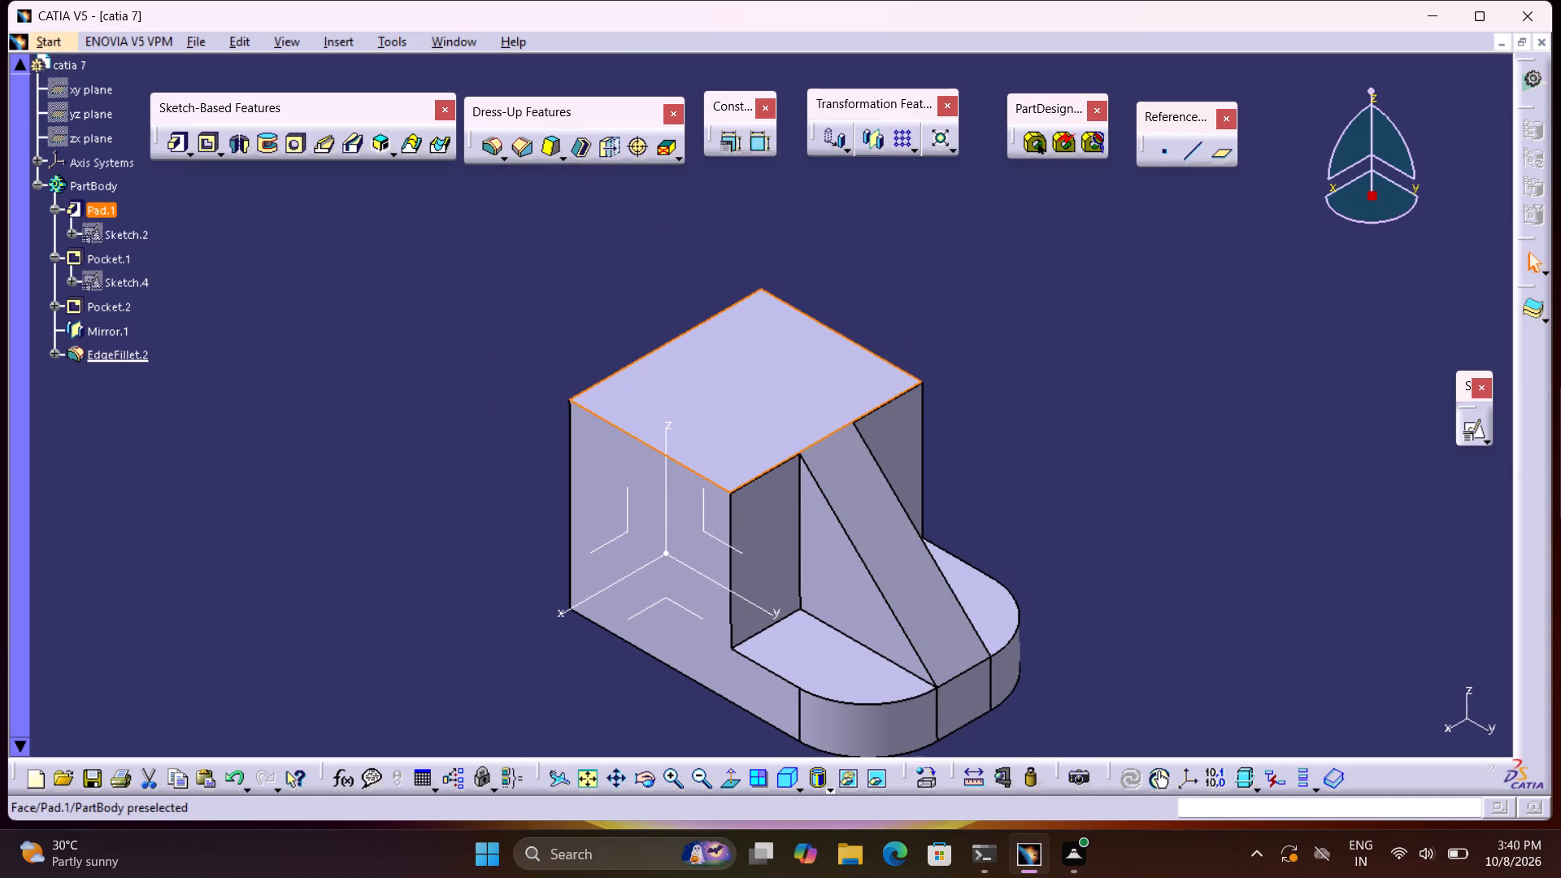
left_click(1473, 425)
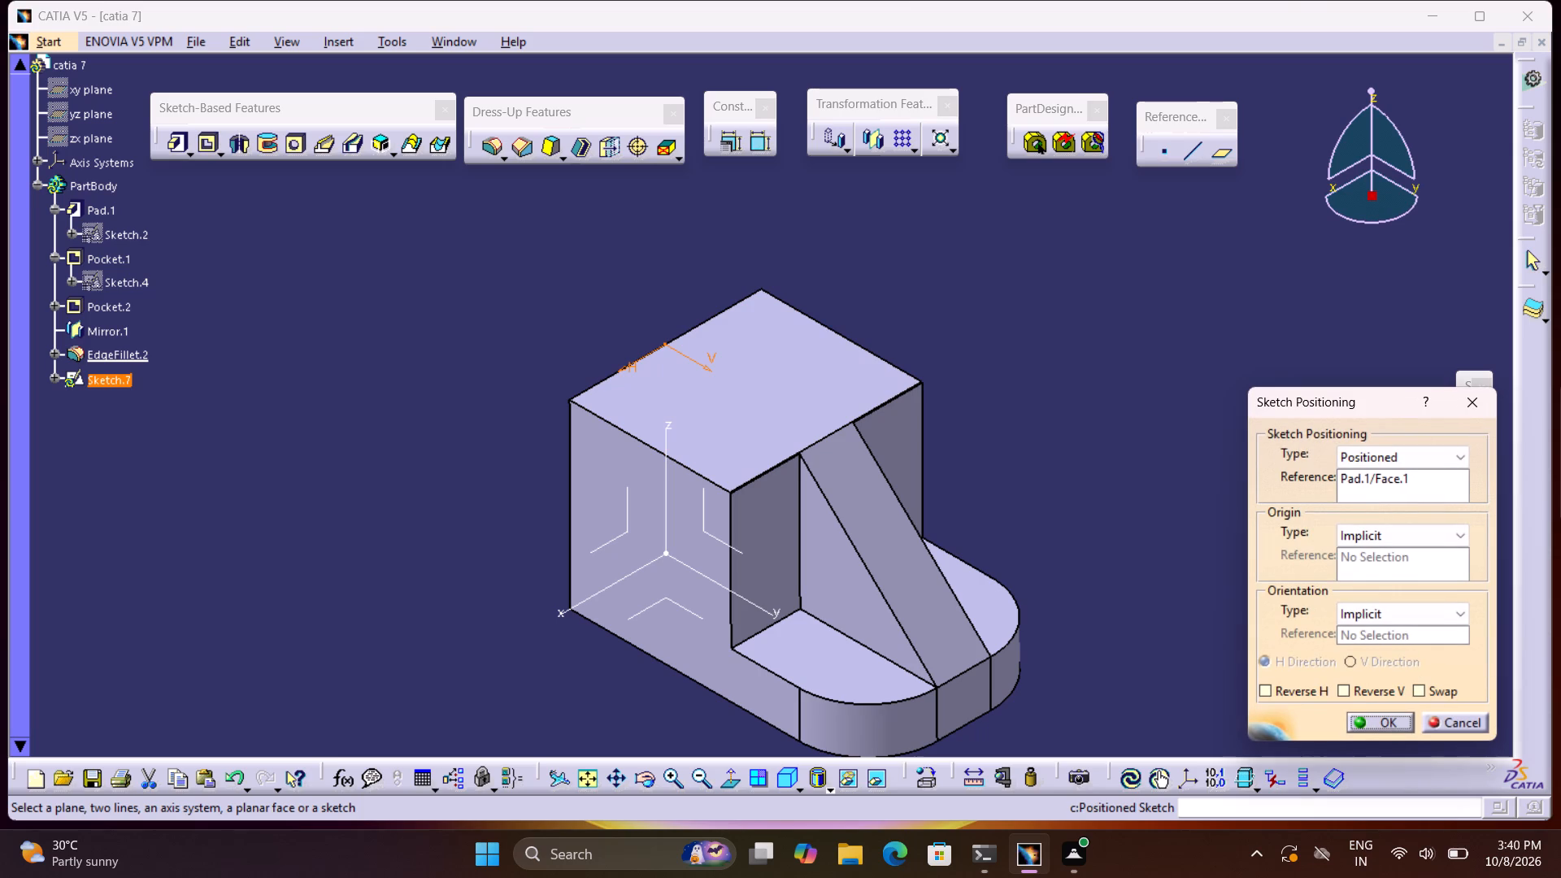
left_click(1456, 696)
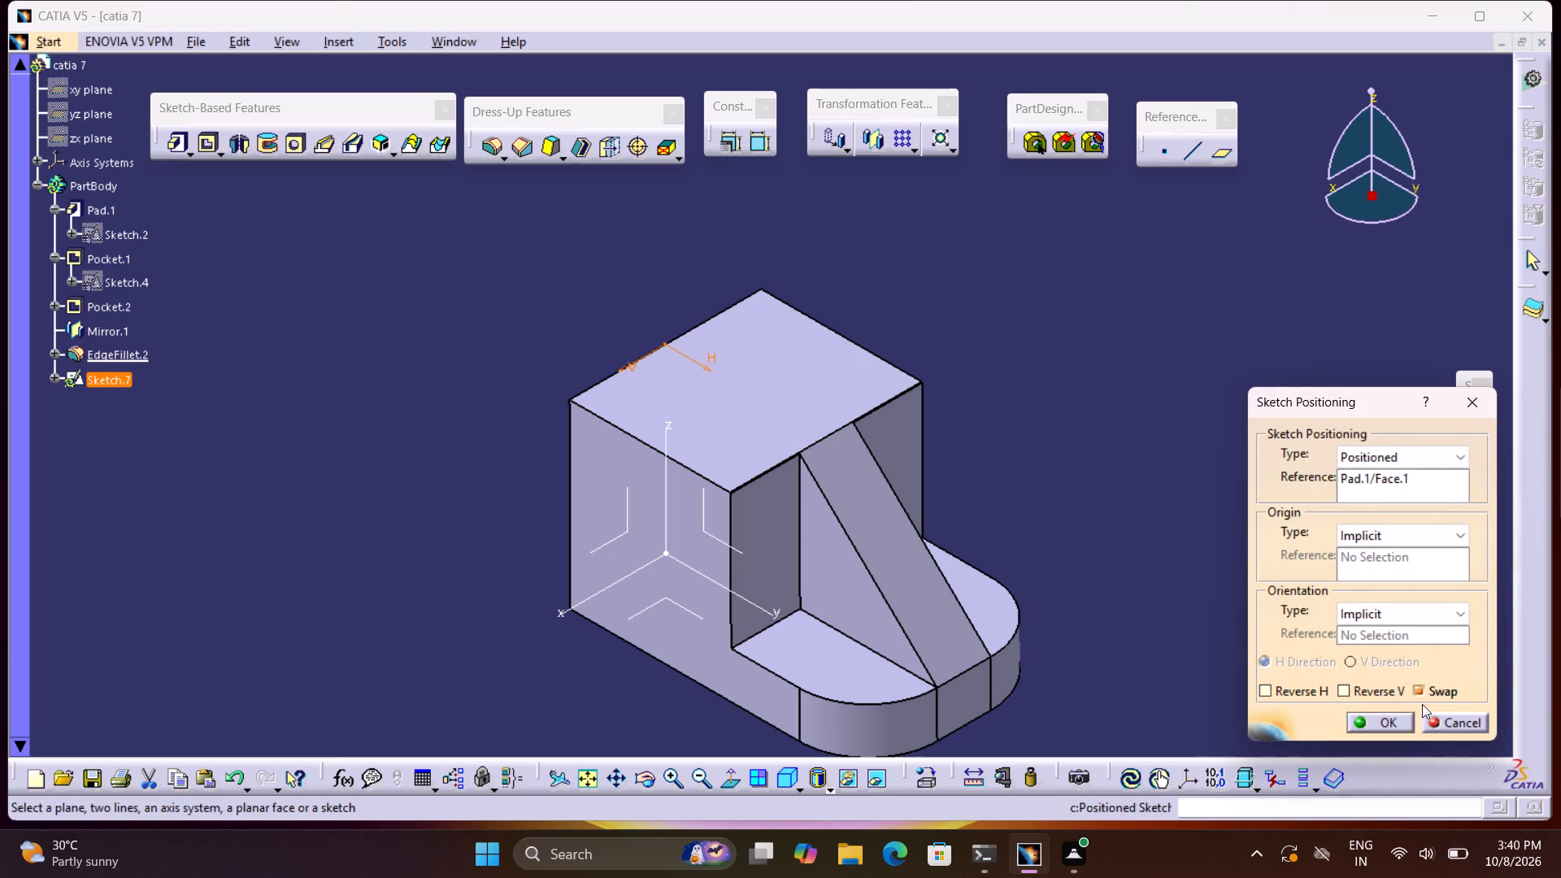
left_click(1382, 693)
left_click(1389, 729)
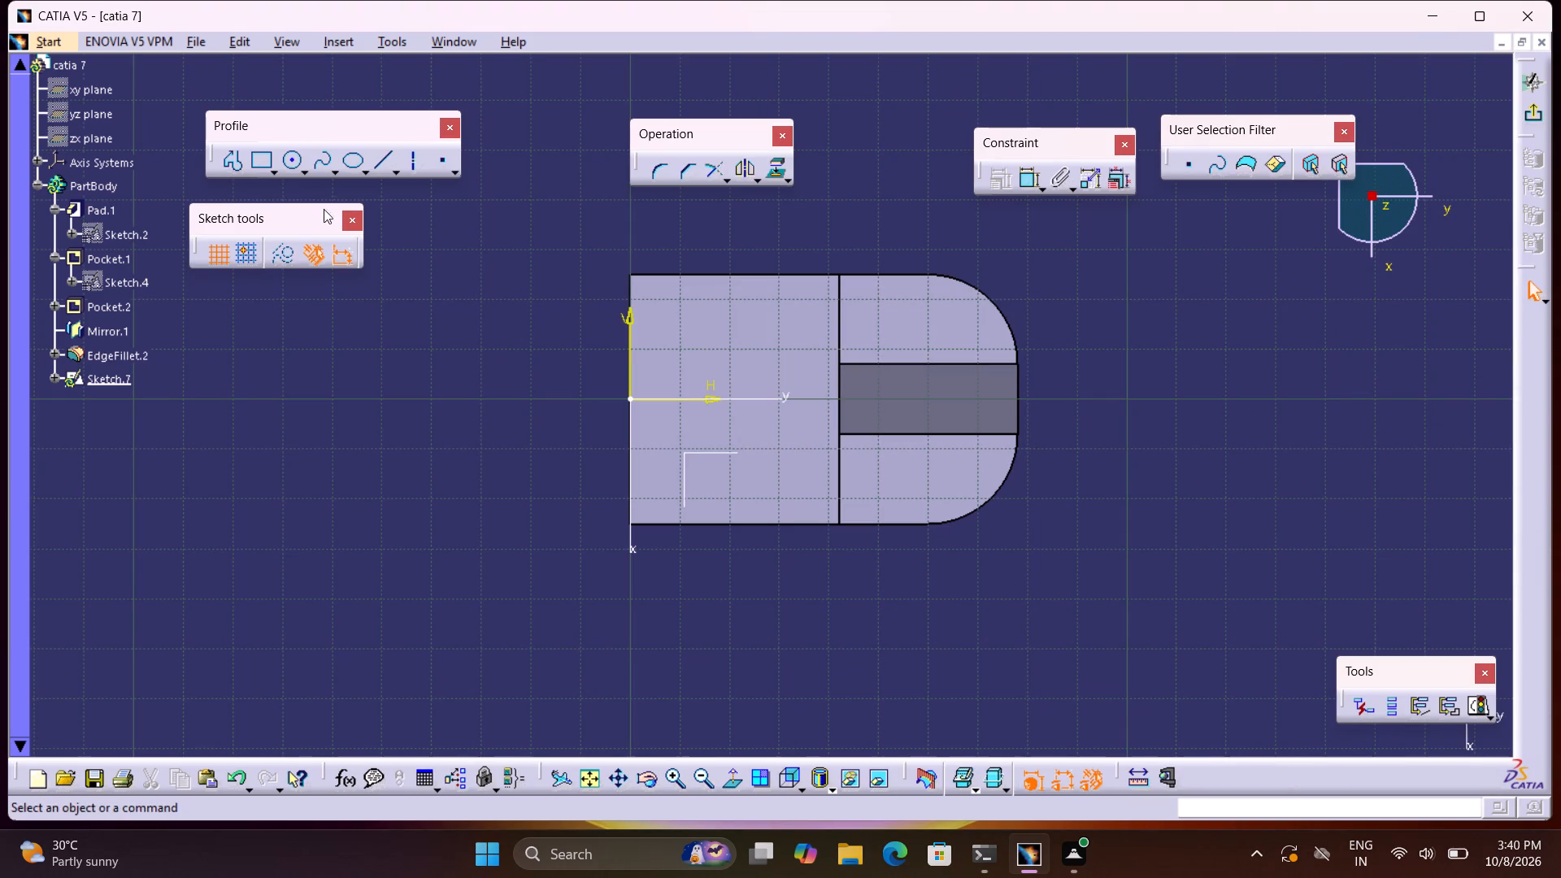
Sketch a centred rectangle about 13 mm wide and 27 mm high on the block's top face, centred on the H axis.
left_click(265, 163)
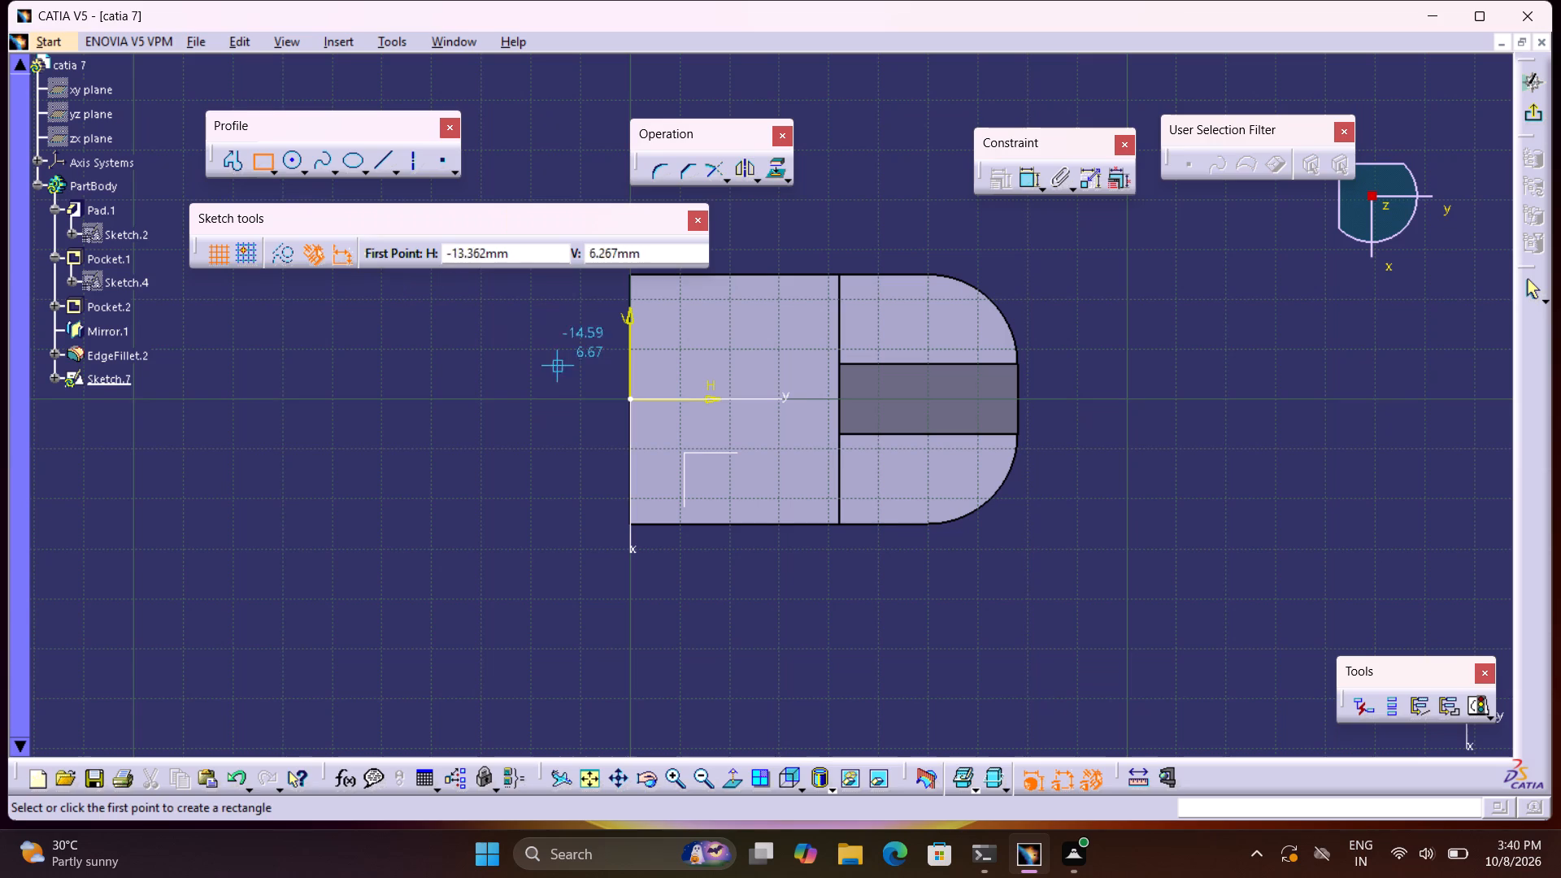
left_click(731, 398)
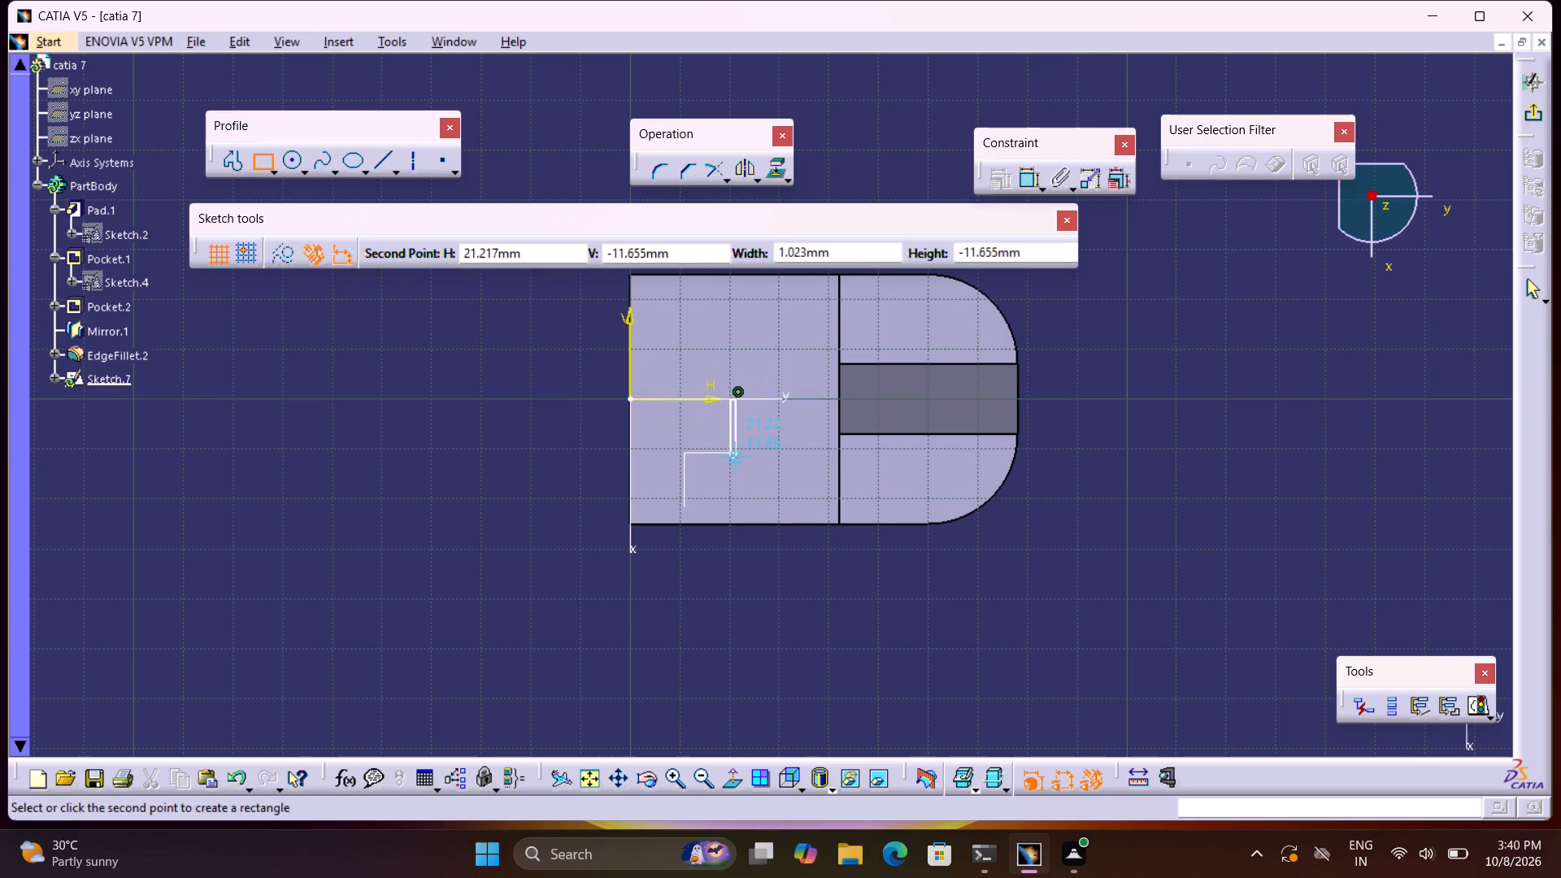
left_click(273, 170)
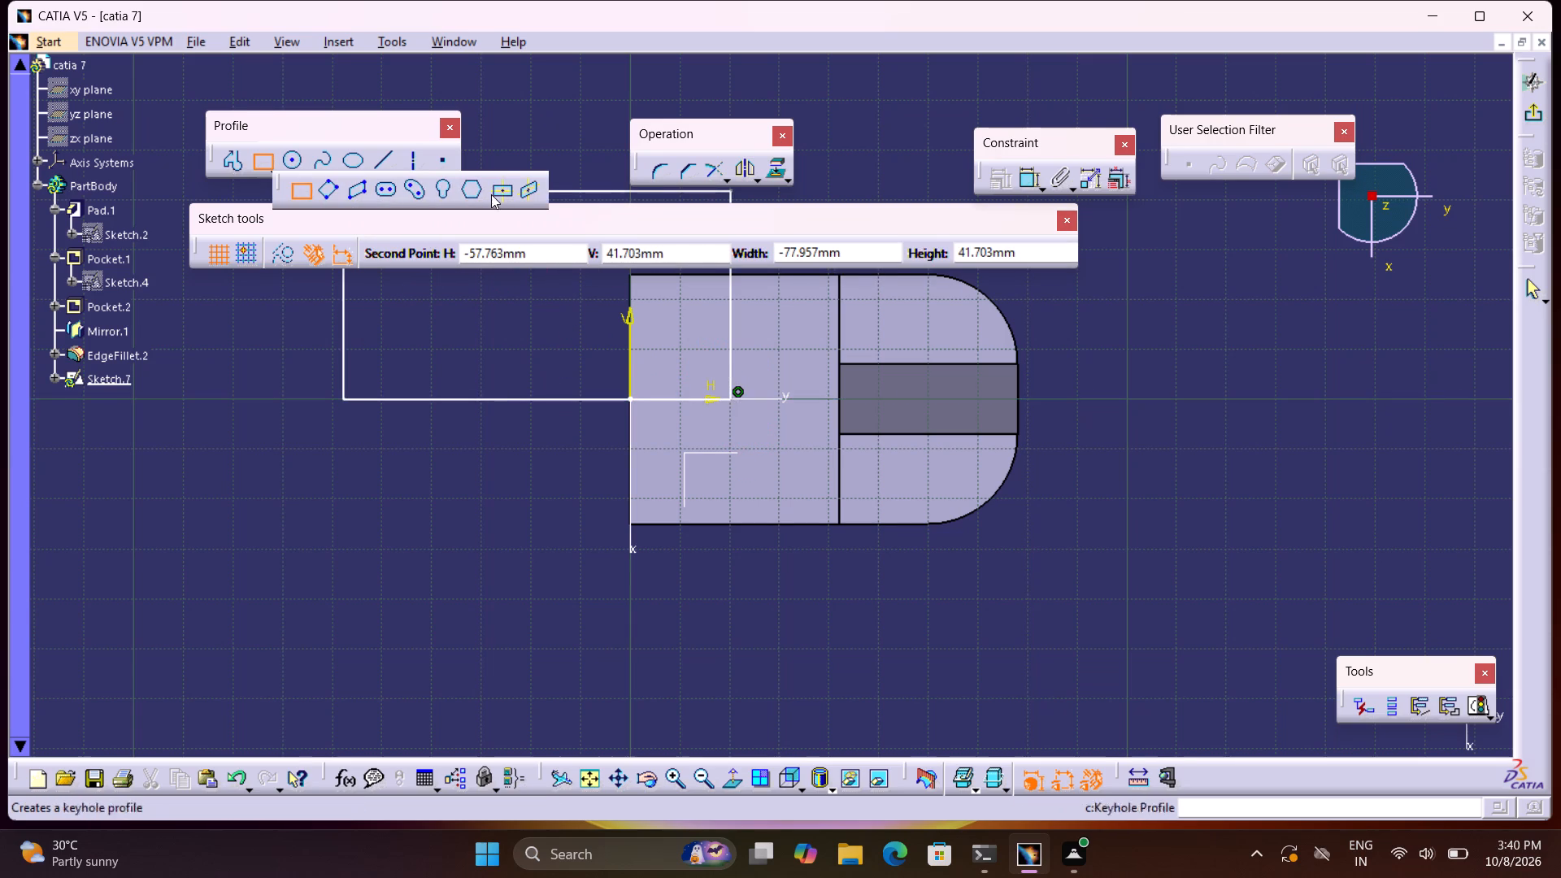
left_click(494, 194)
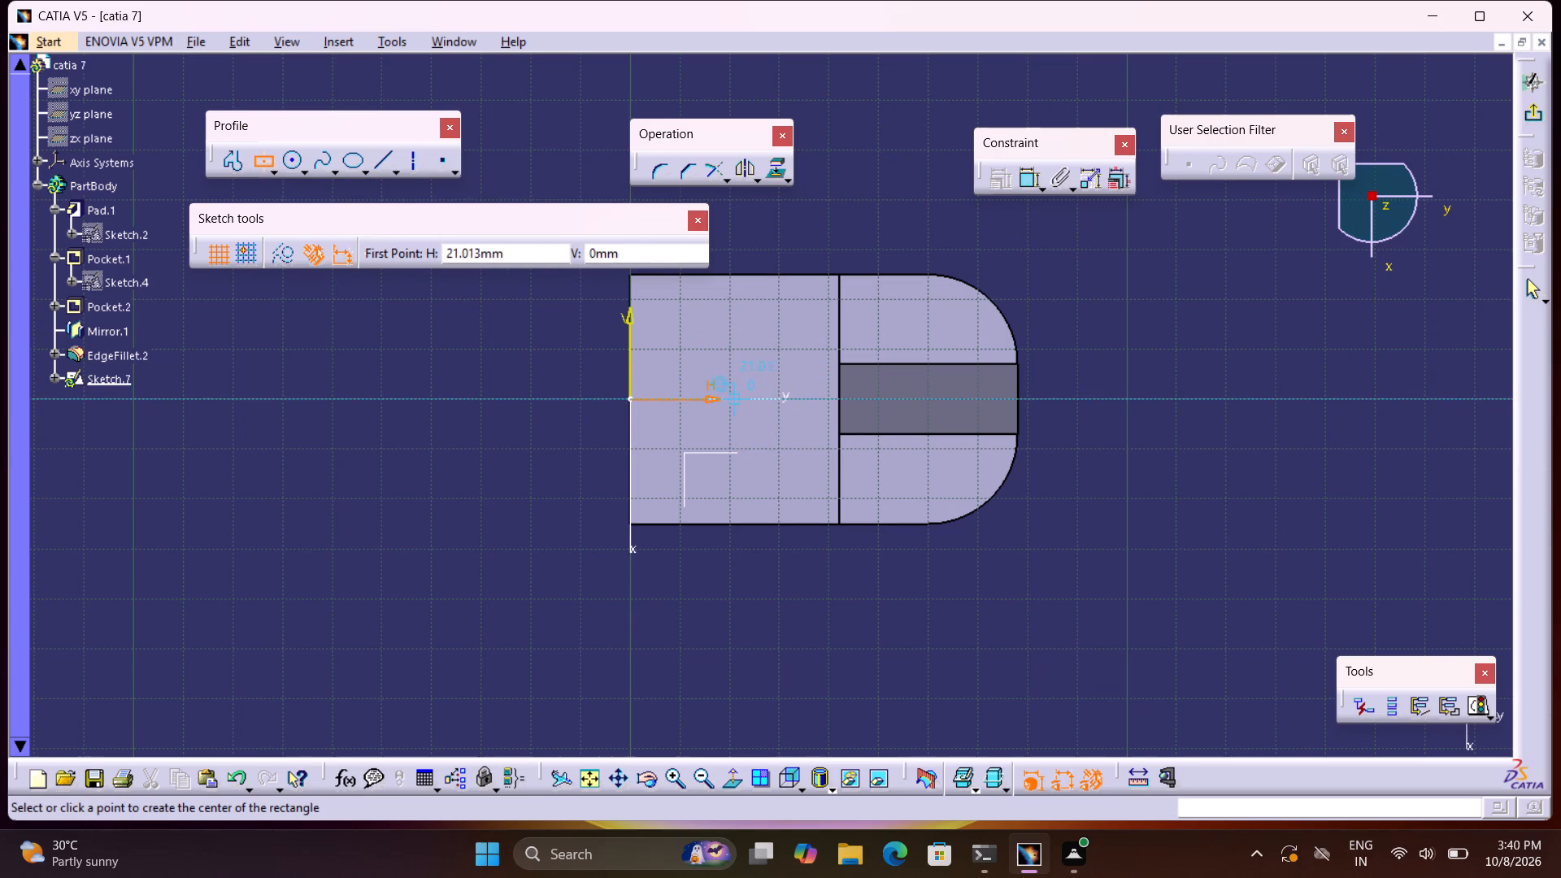
left_click(728, 398)
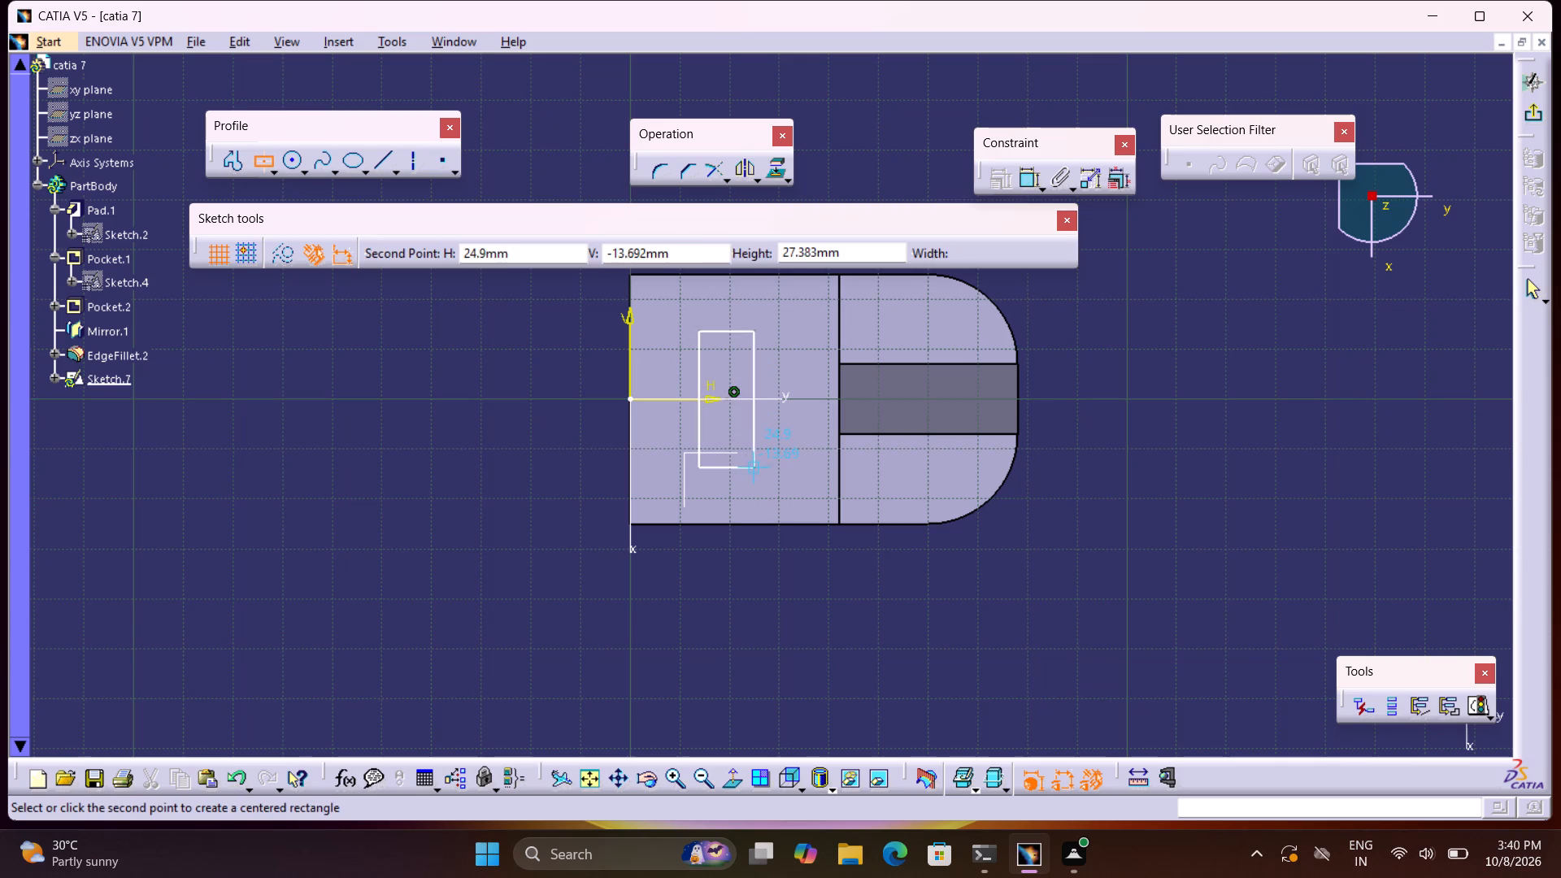
left_click(758, 467)
Dimension the rectangle's width along the H axis and set it to 22 mm.
left_click(1033, 180)
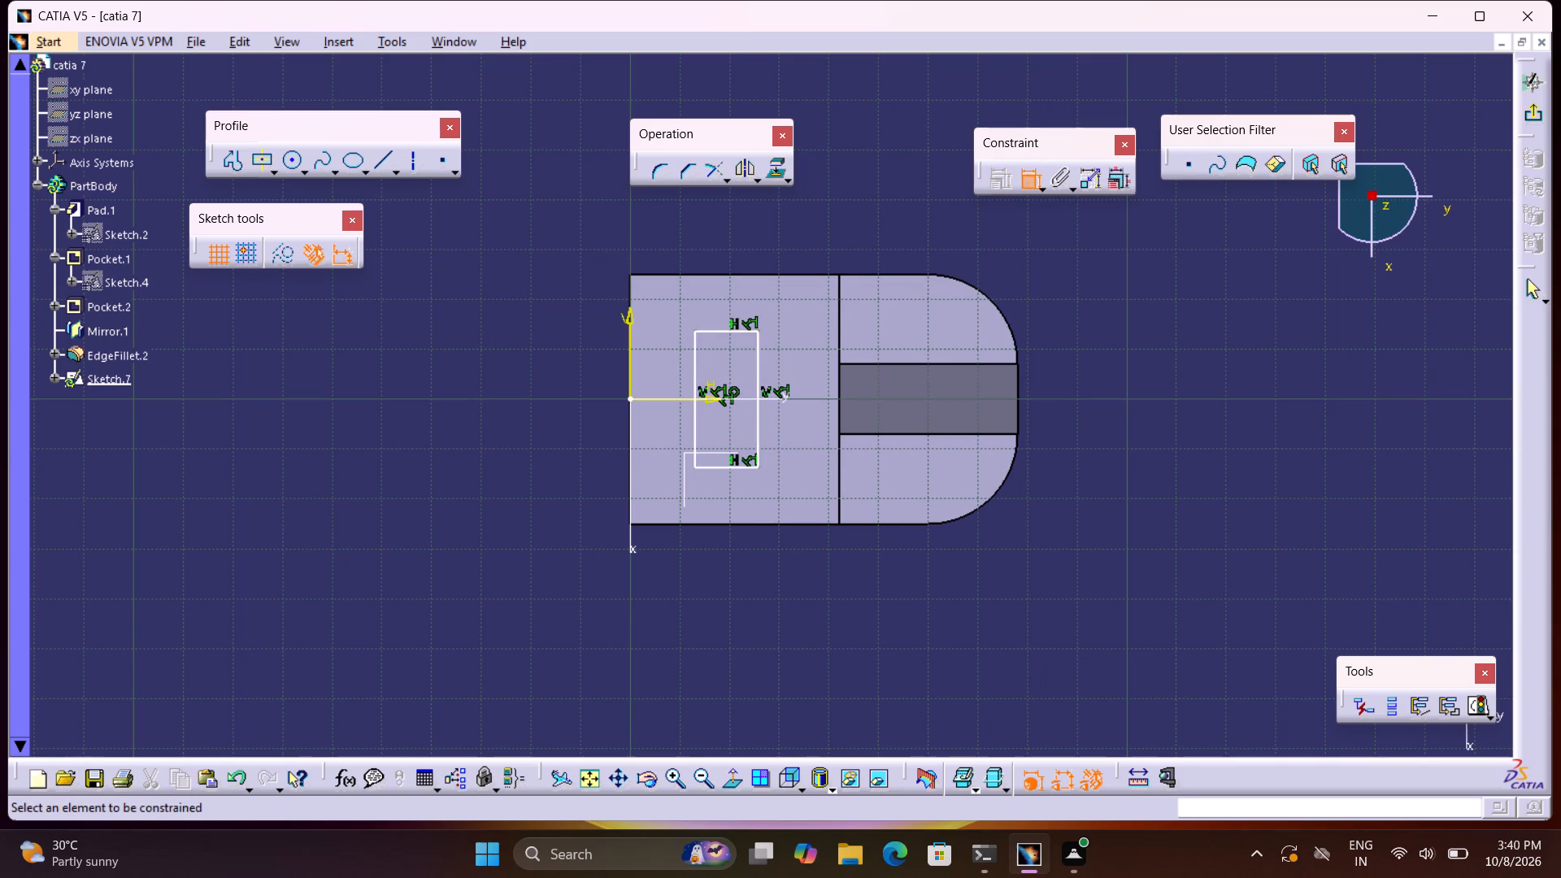
left_click(736, 466)
left_click(740, 597)
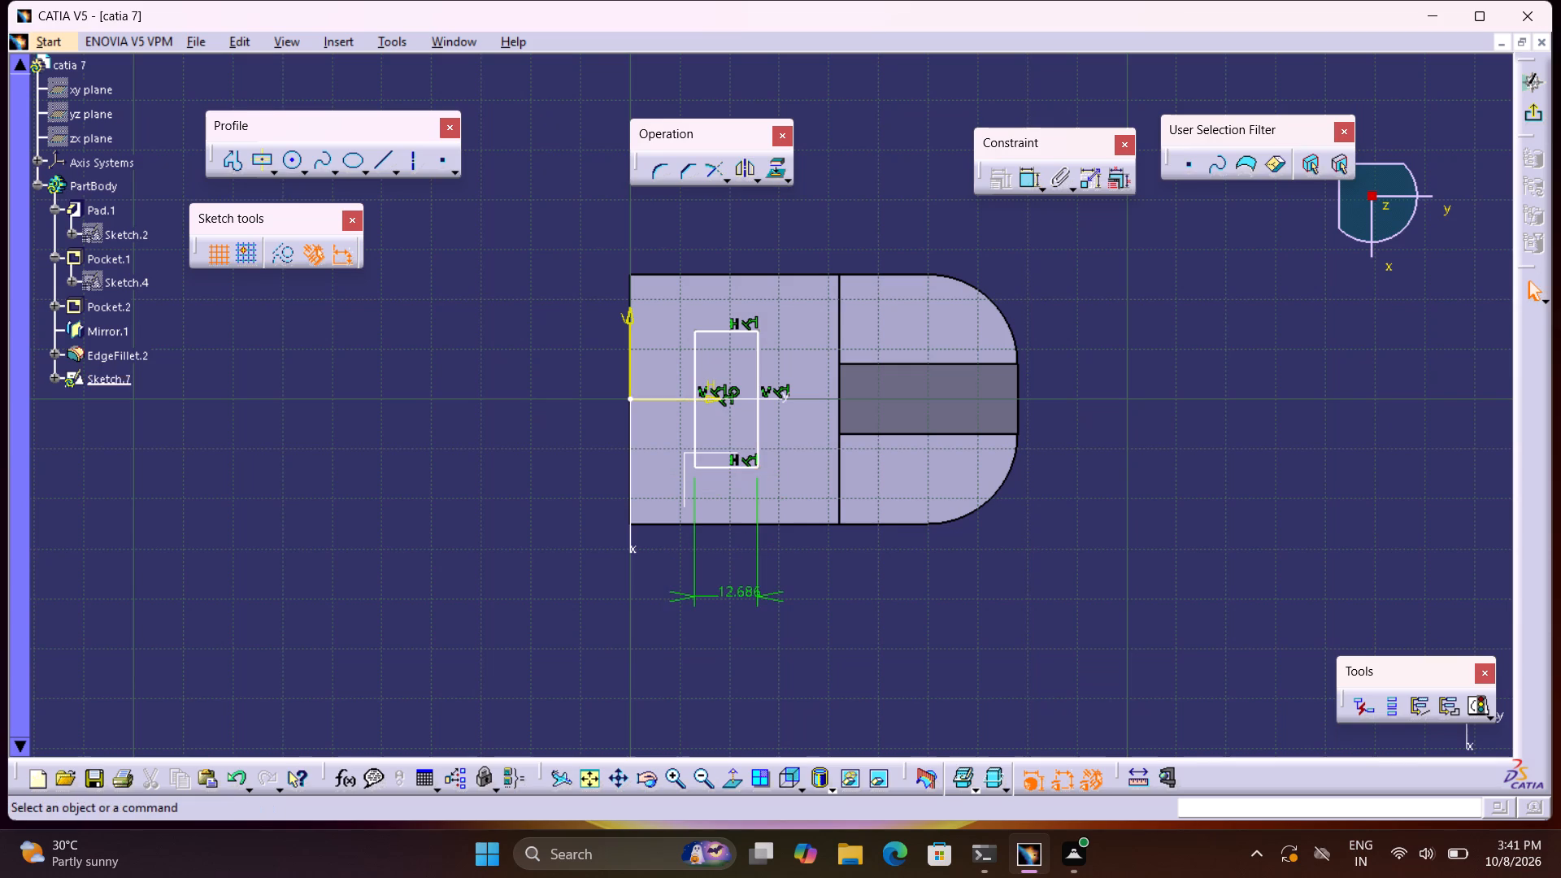
double_click(752, 593)
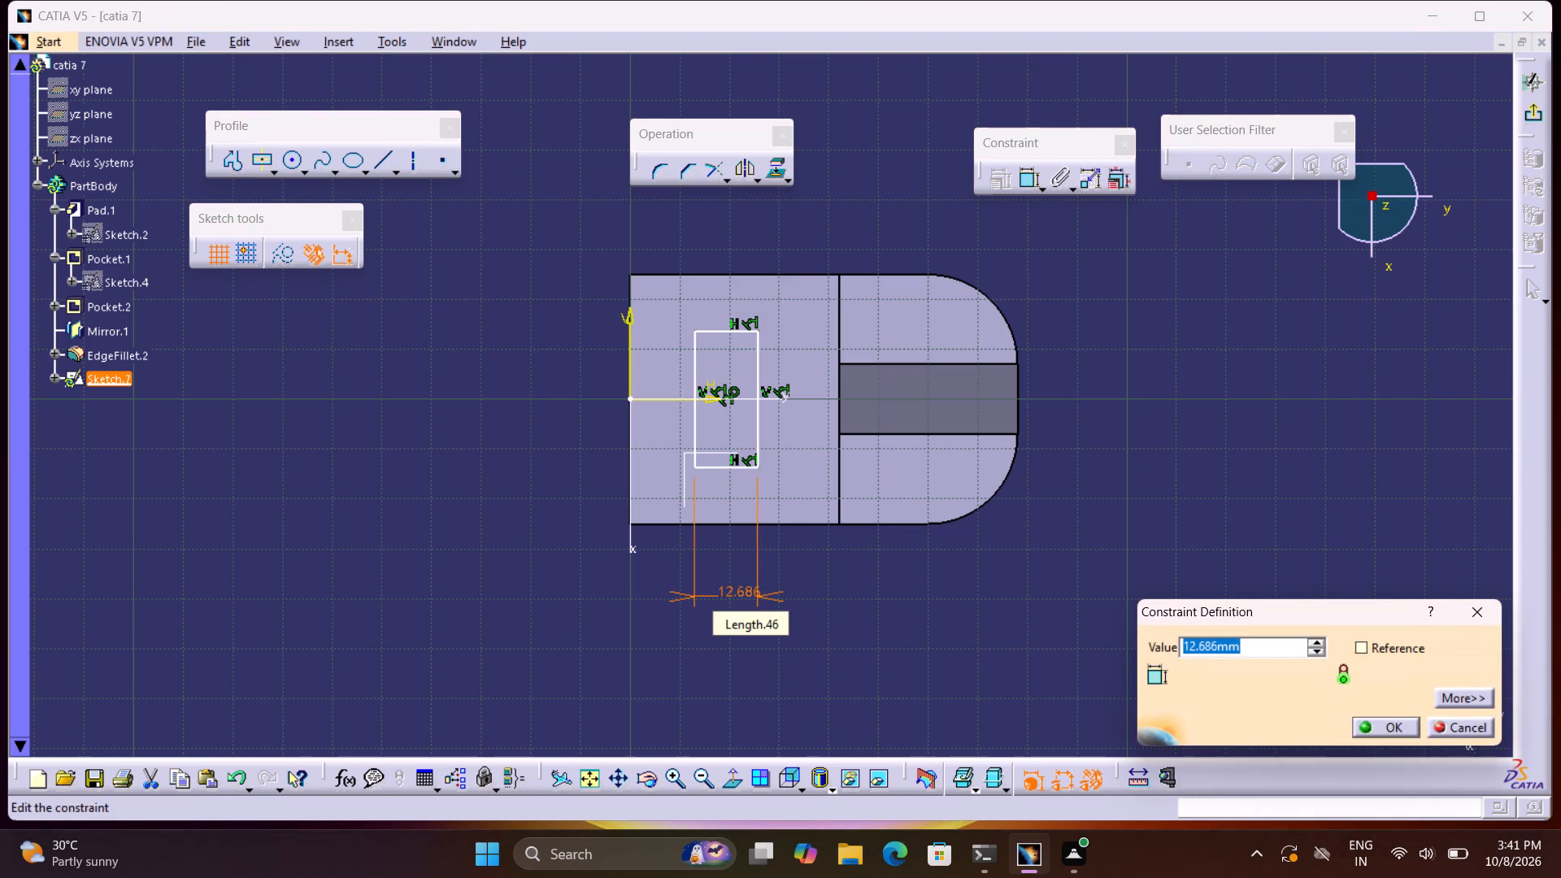
type("22")
key("Return")
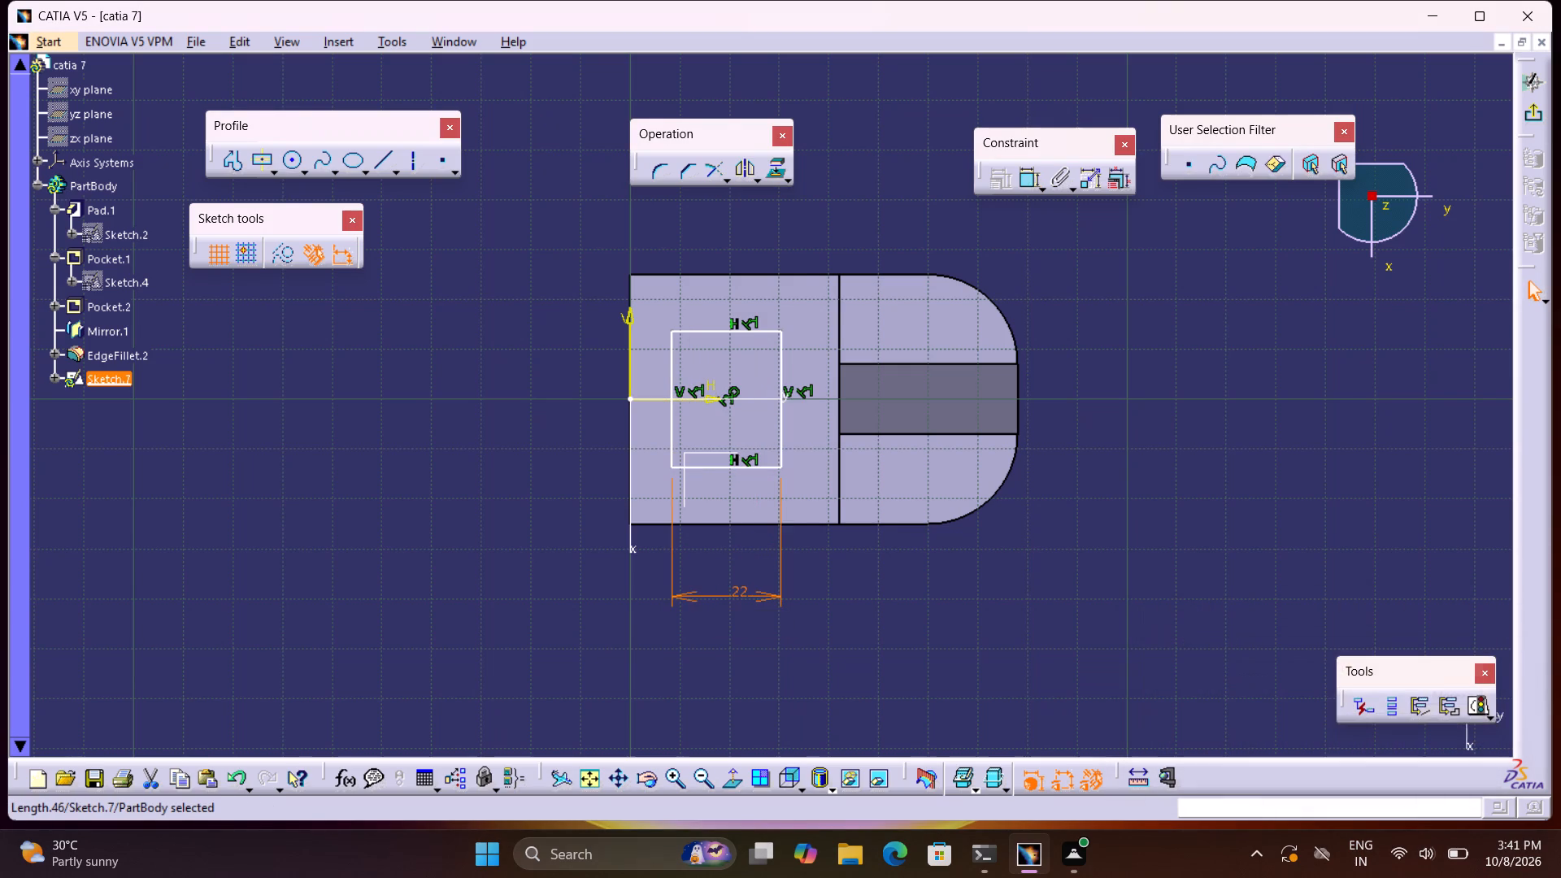
Dimension the rectangle's height along the V direction and set it to 30 mm.
left_click(669, 446)
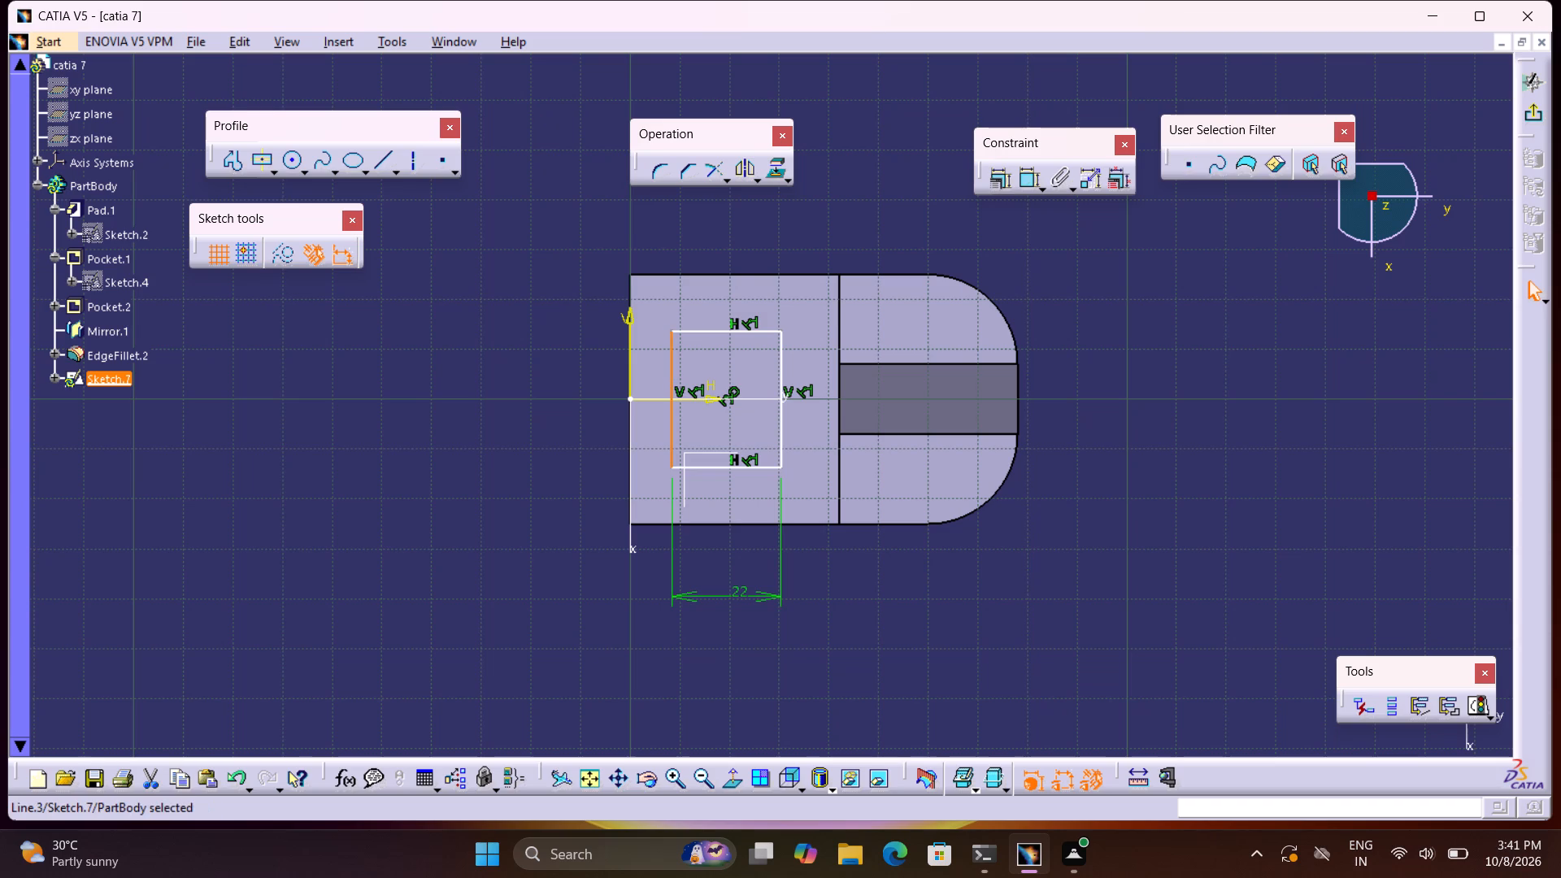
double_click(1026, 185)
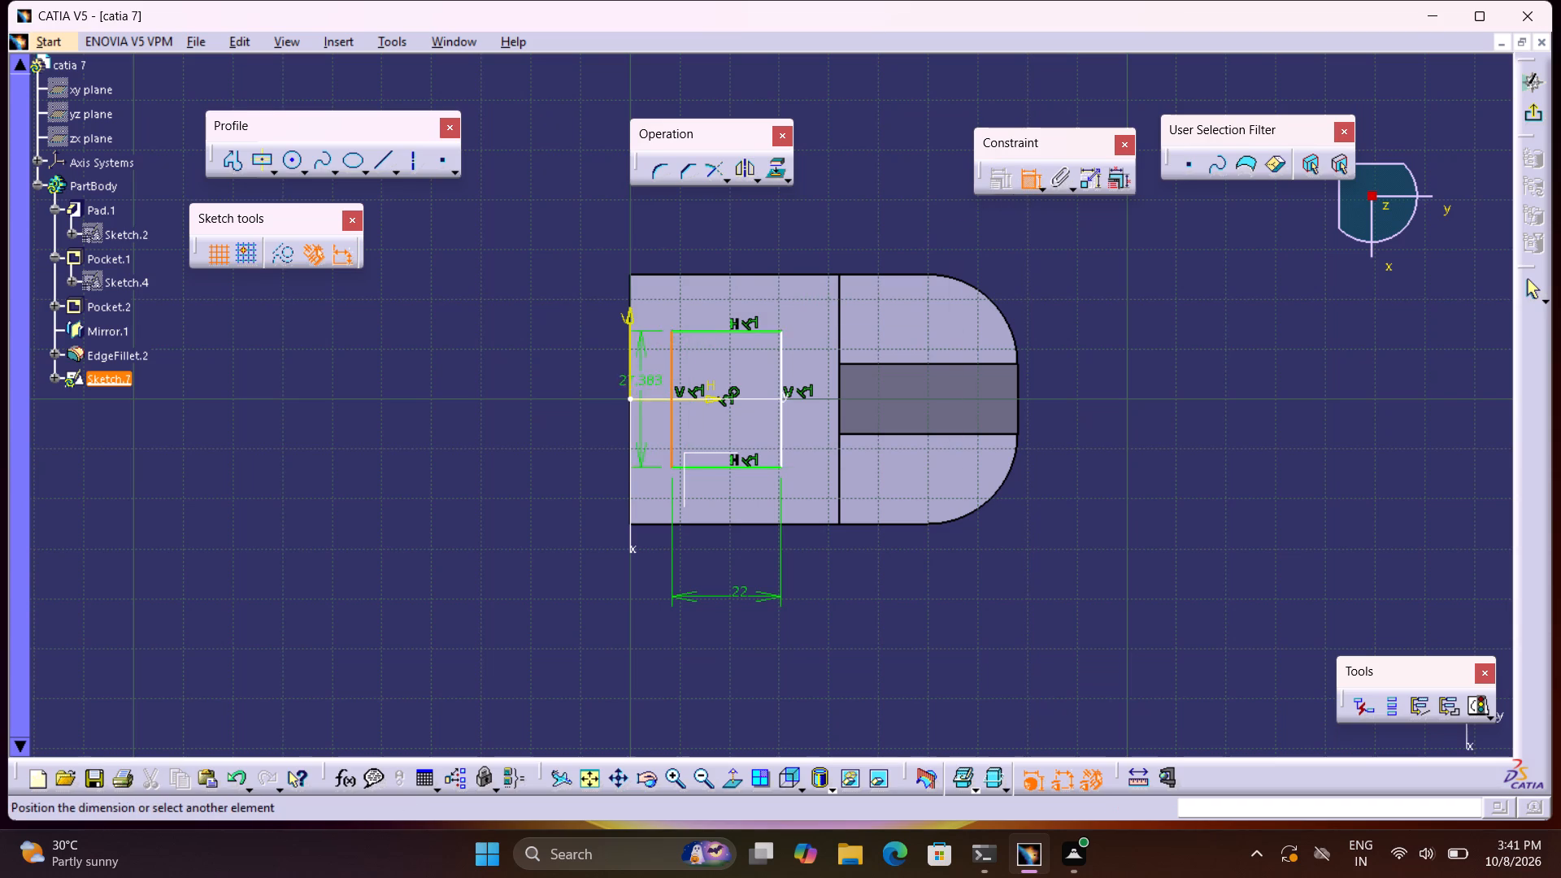
left_click(579, 411)
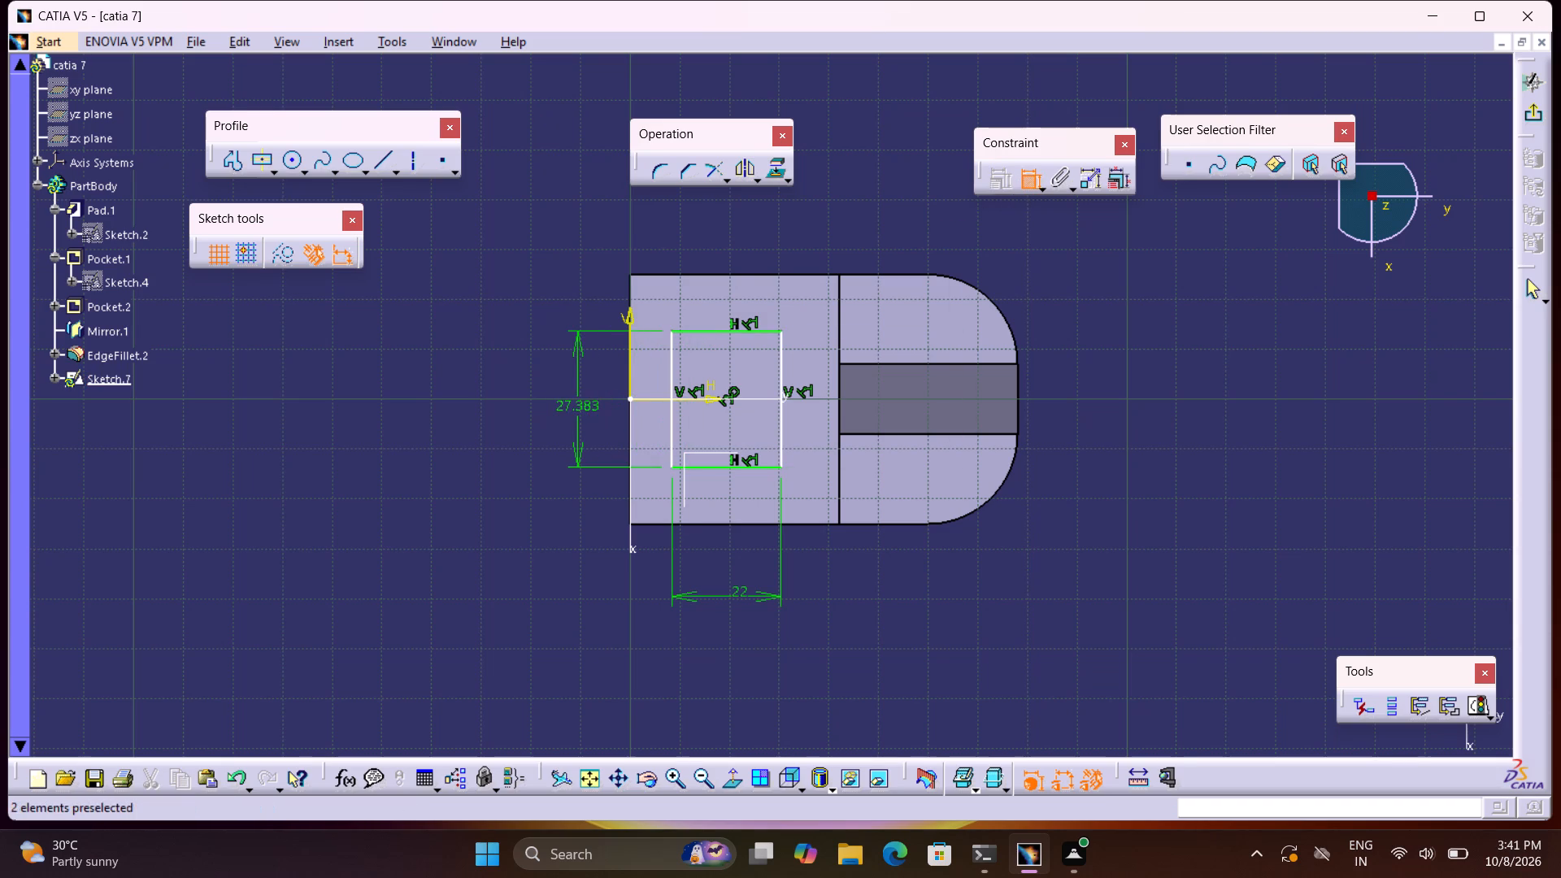
double_click(583, 408)
type("30")
key("Return")
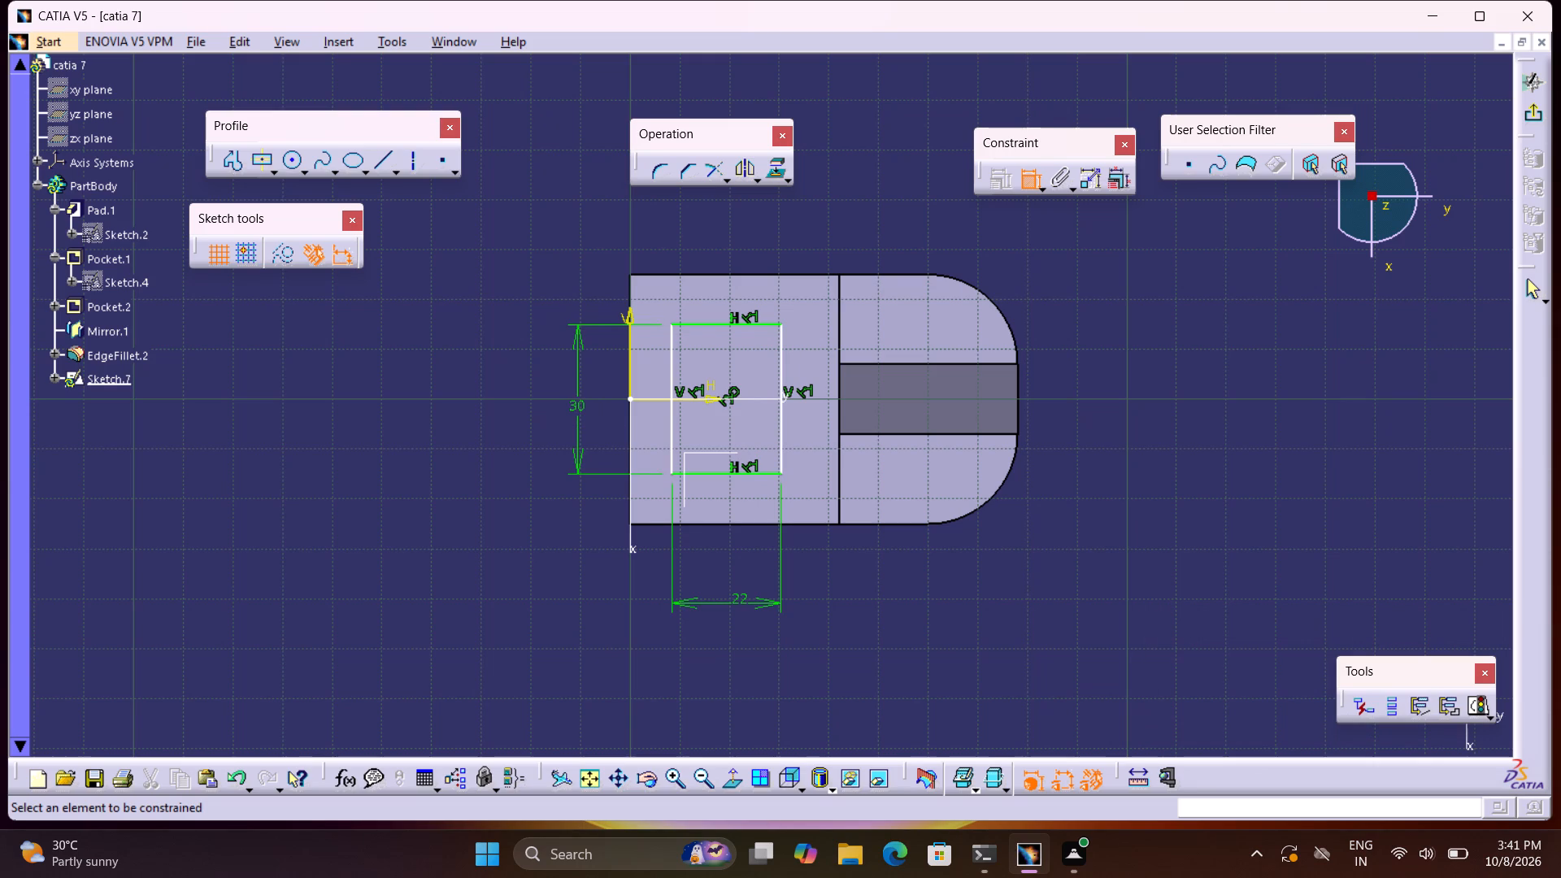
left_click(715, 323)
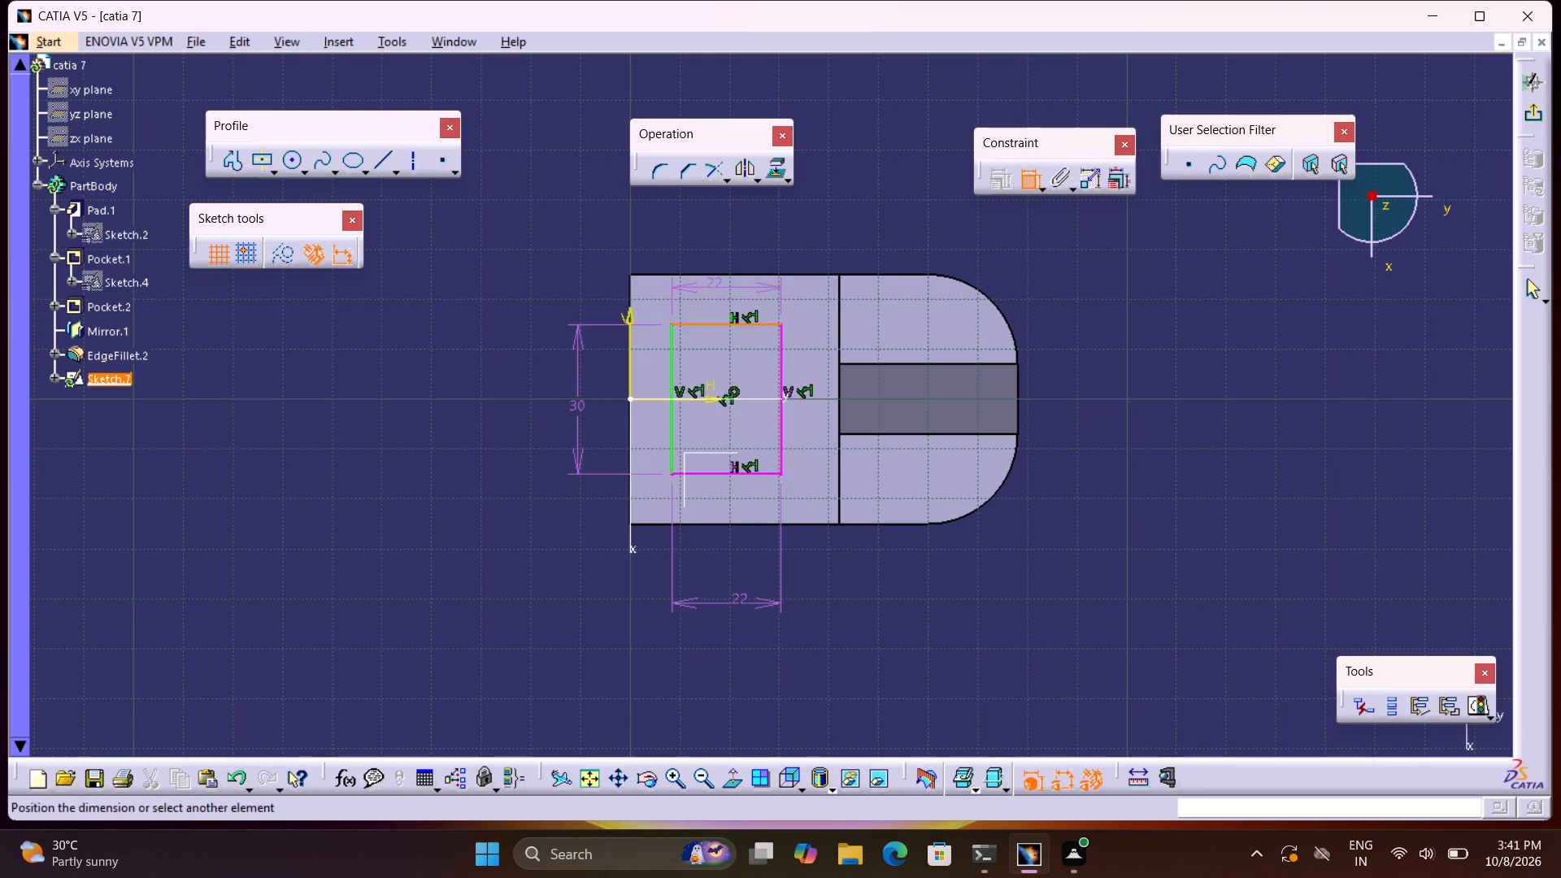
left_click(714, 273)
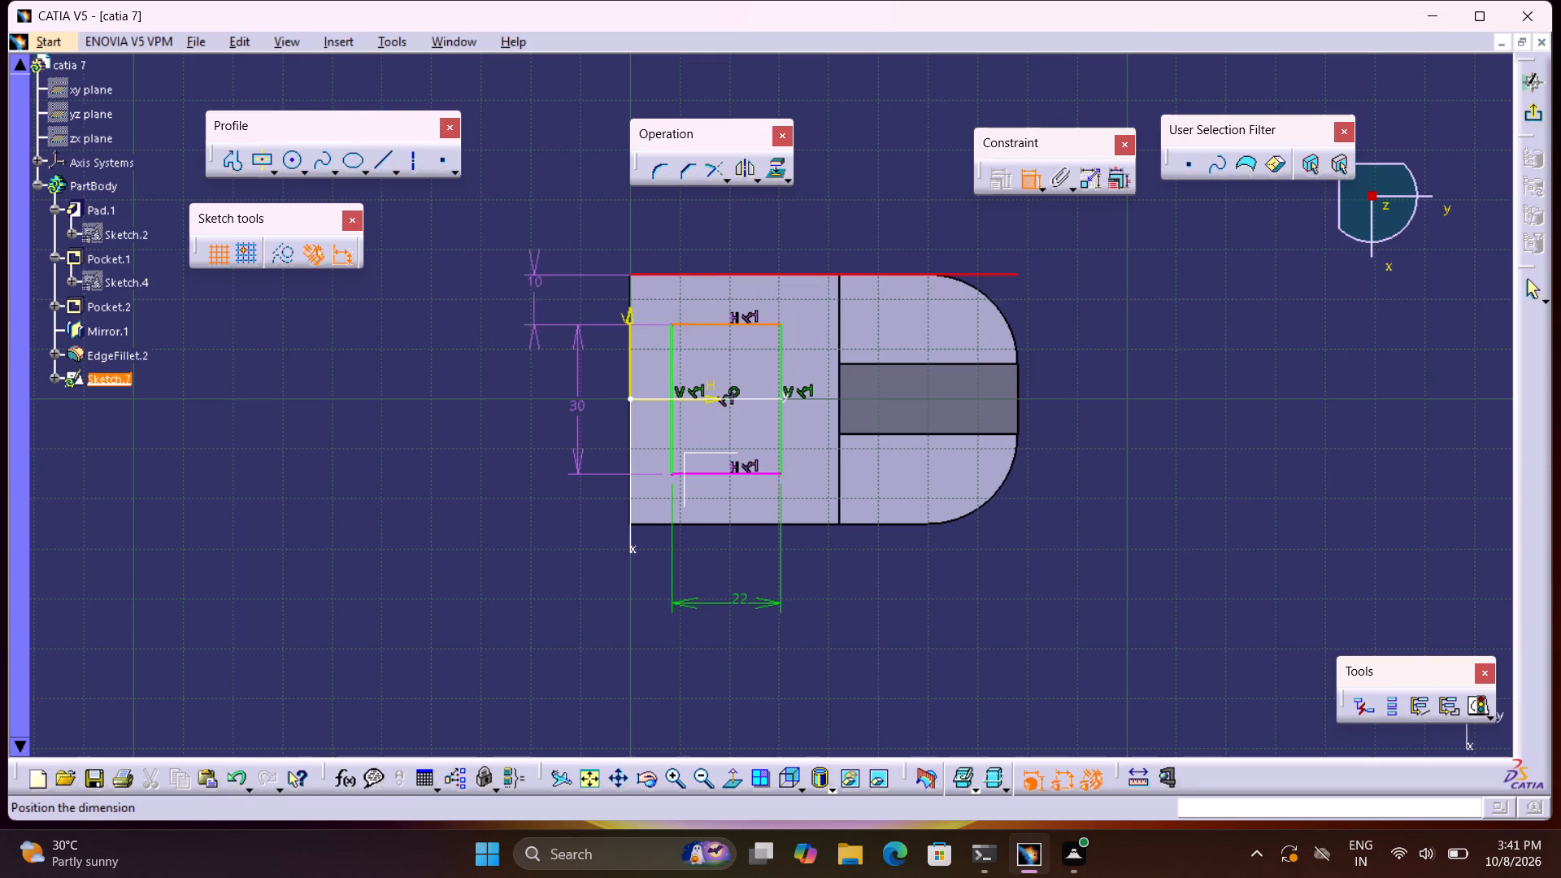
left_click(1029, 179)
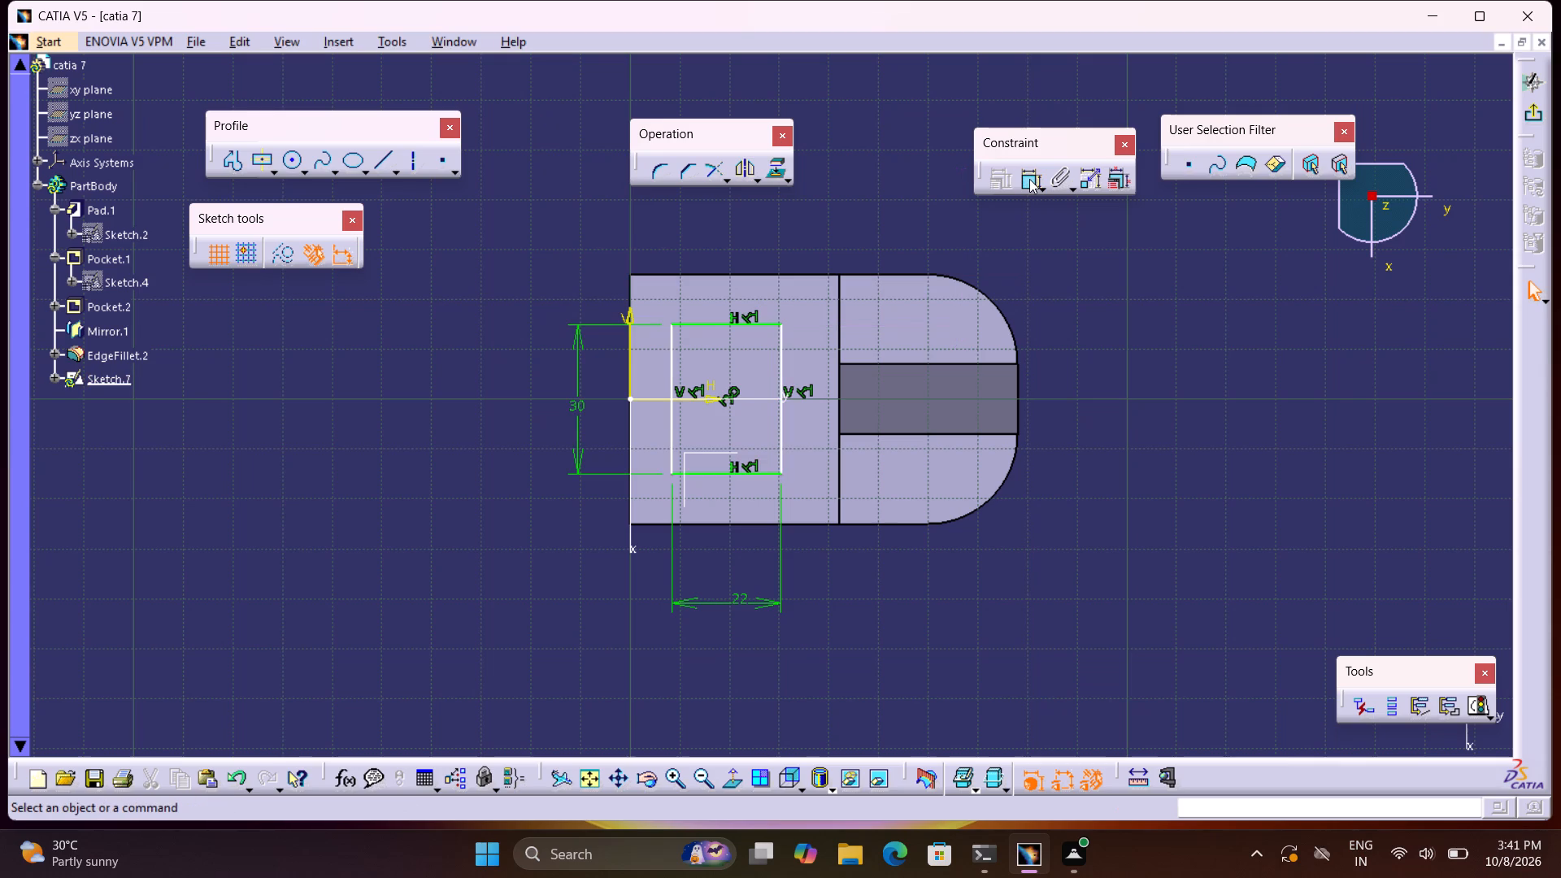
Exit the sketch and cut the rectangle down through the block as a pocket with the Up to last limit.
left_click(1542, 120)
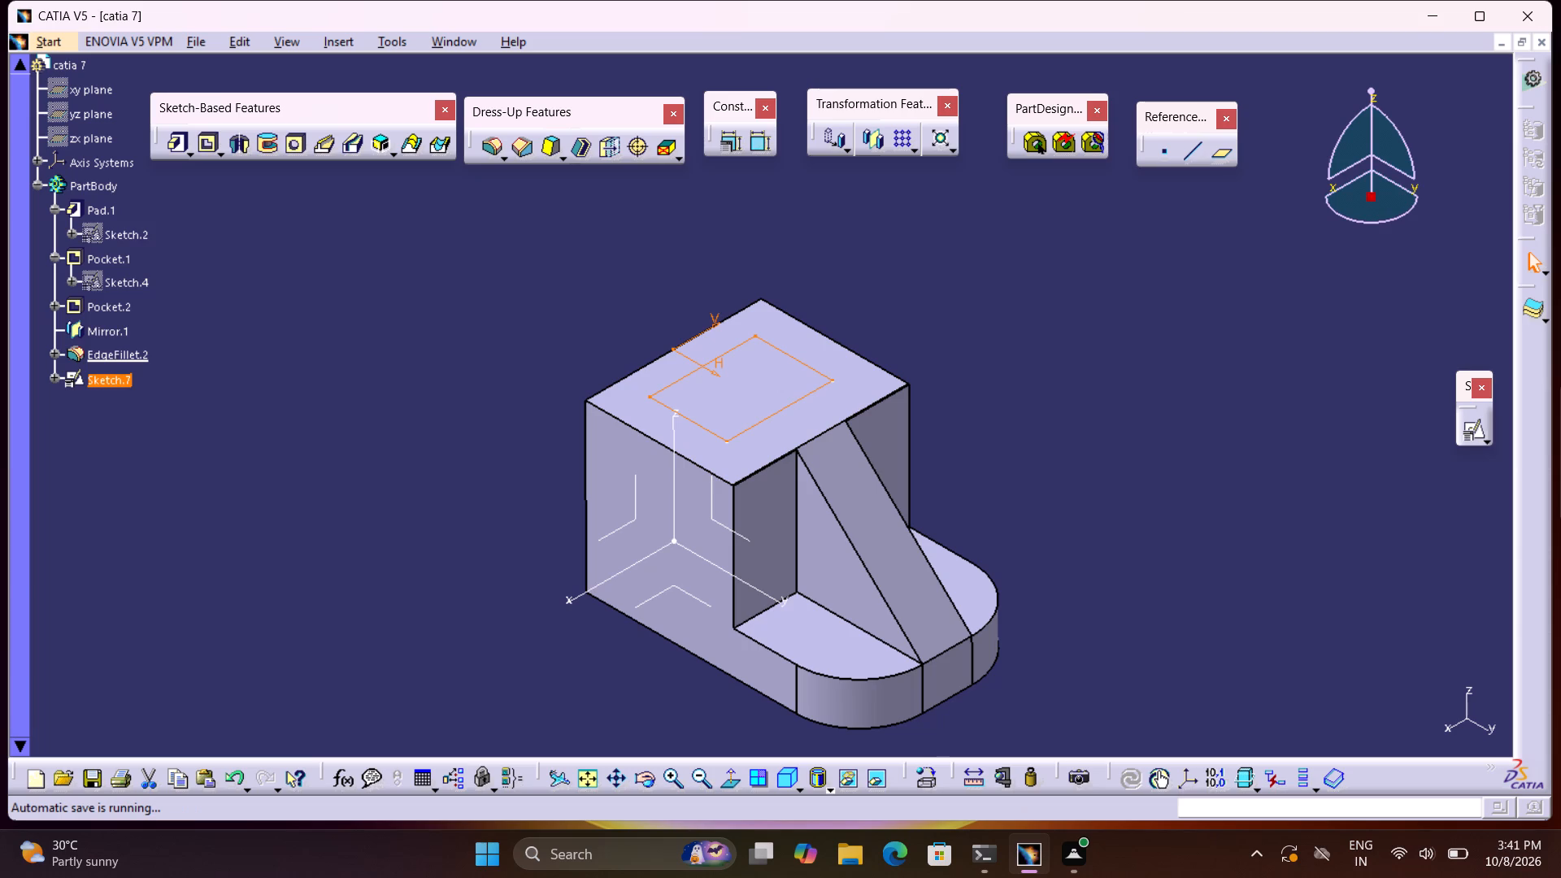
left_click(214, 140)
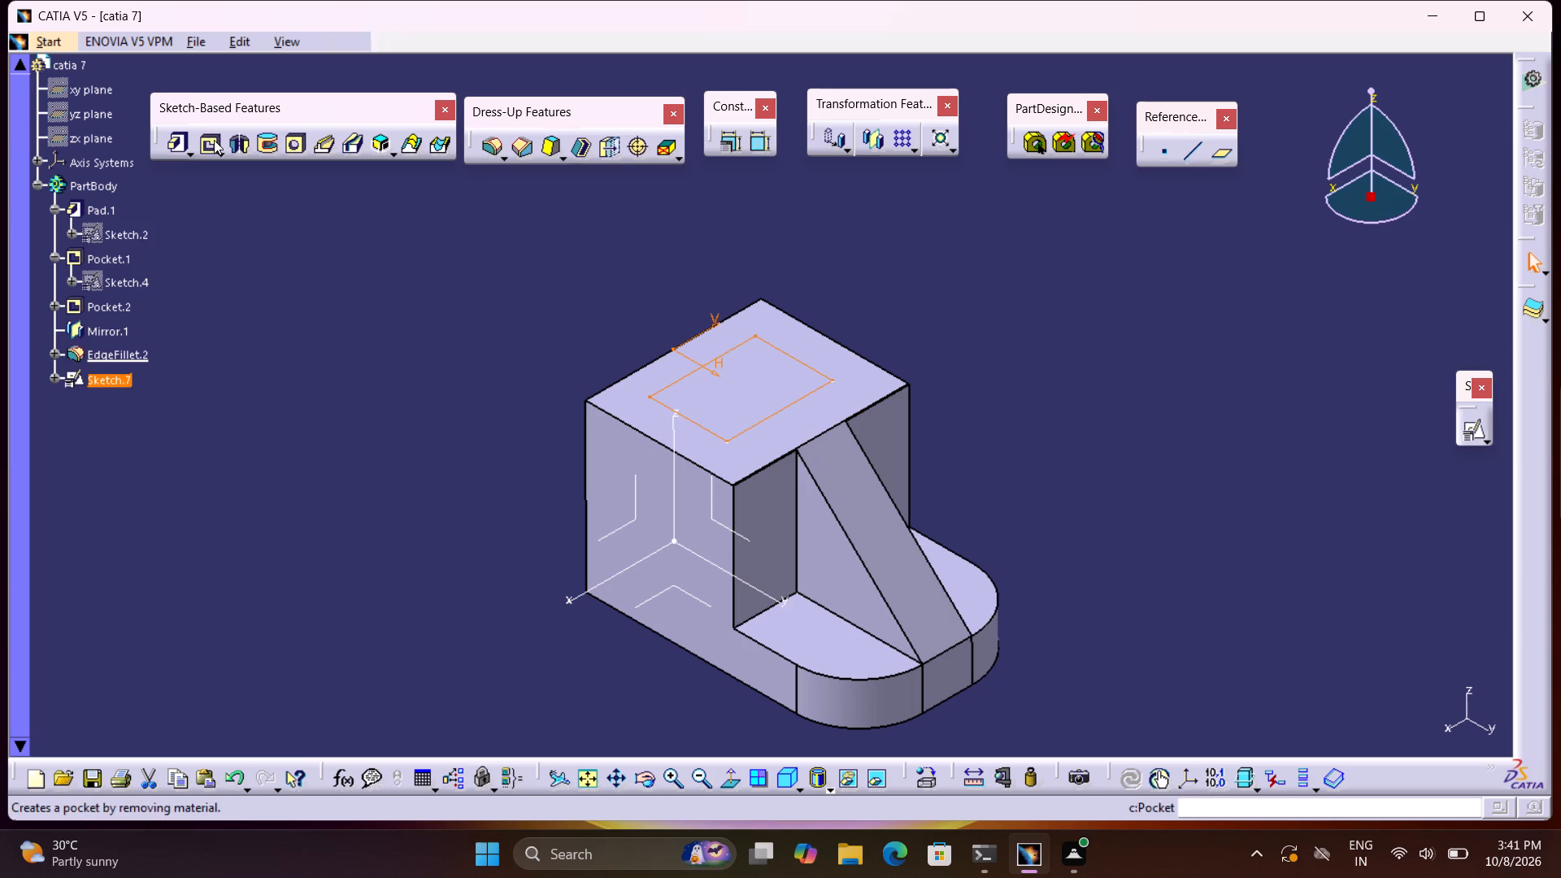
left_click(1386, 455)
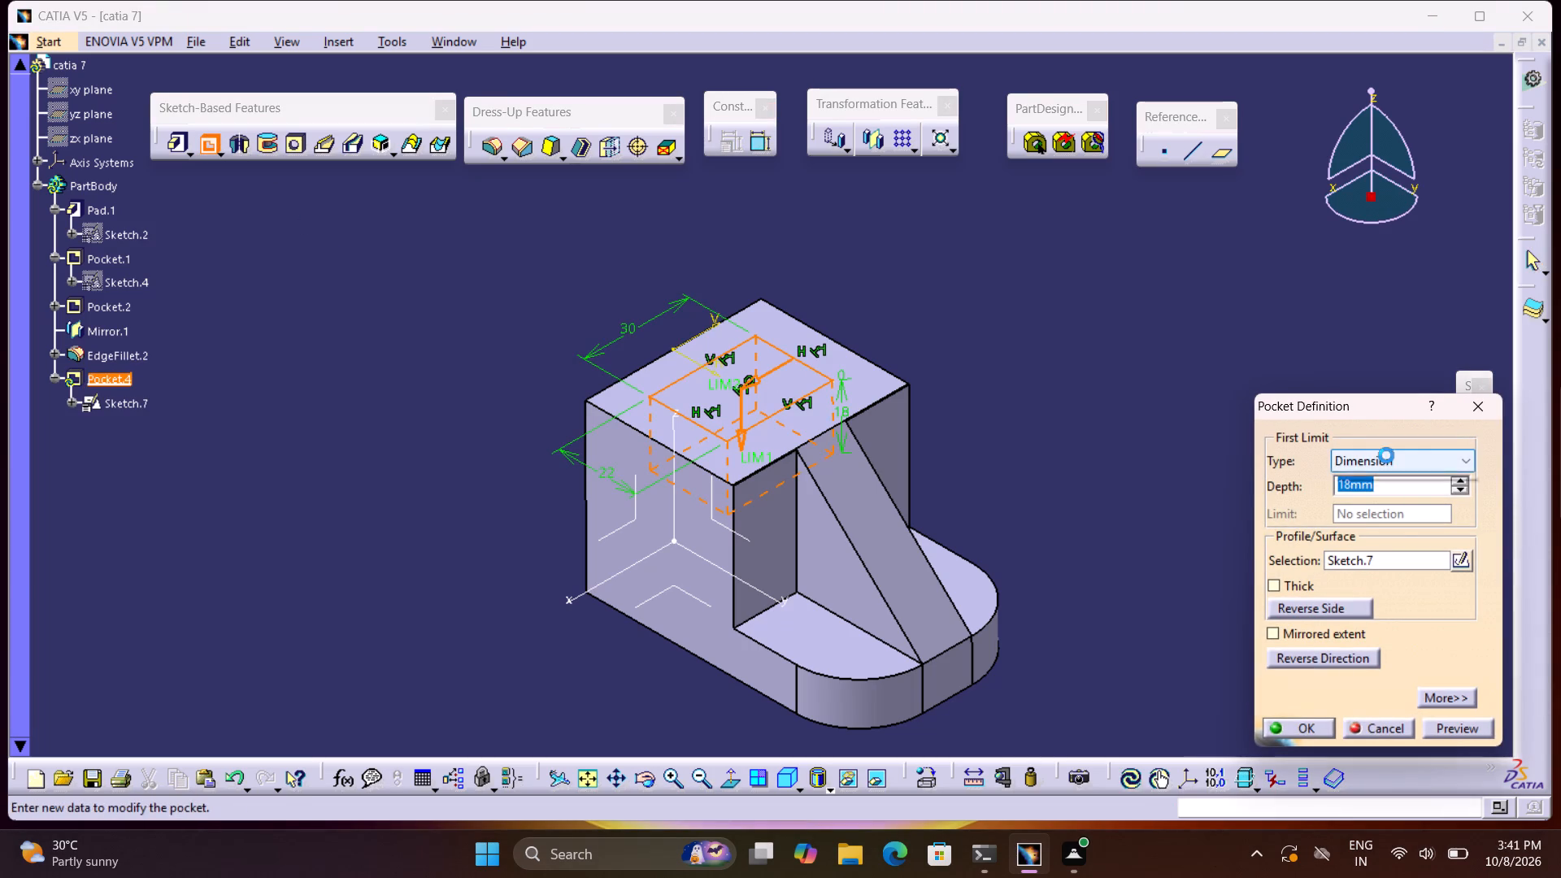
left_click(1396, 494)
left_click(1406, 455)
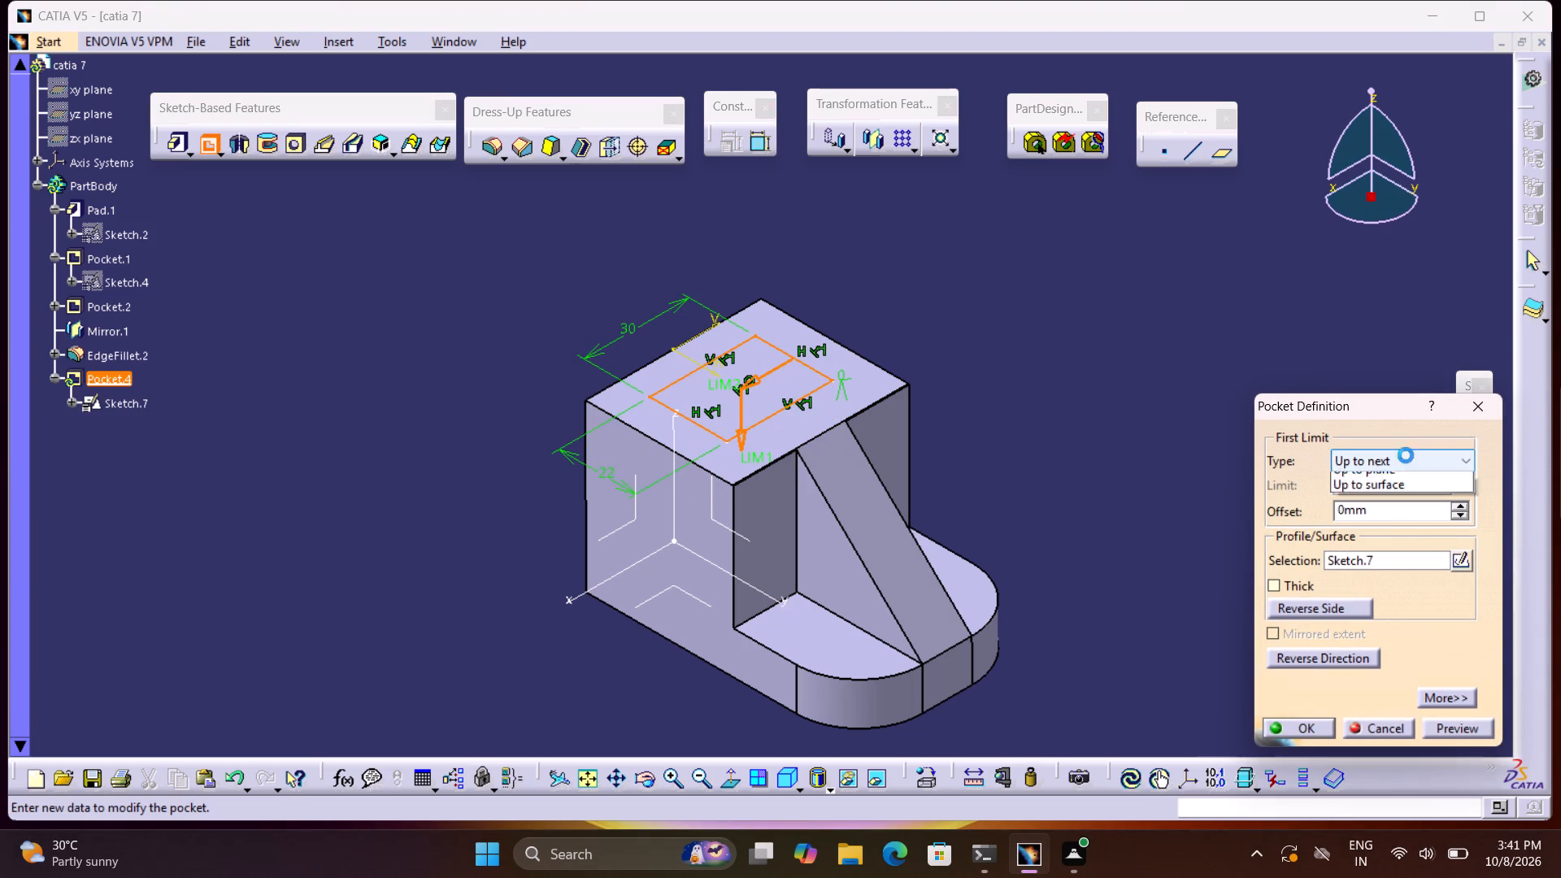
left_click(1407, 513)
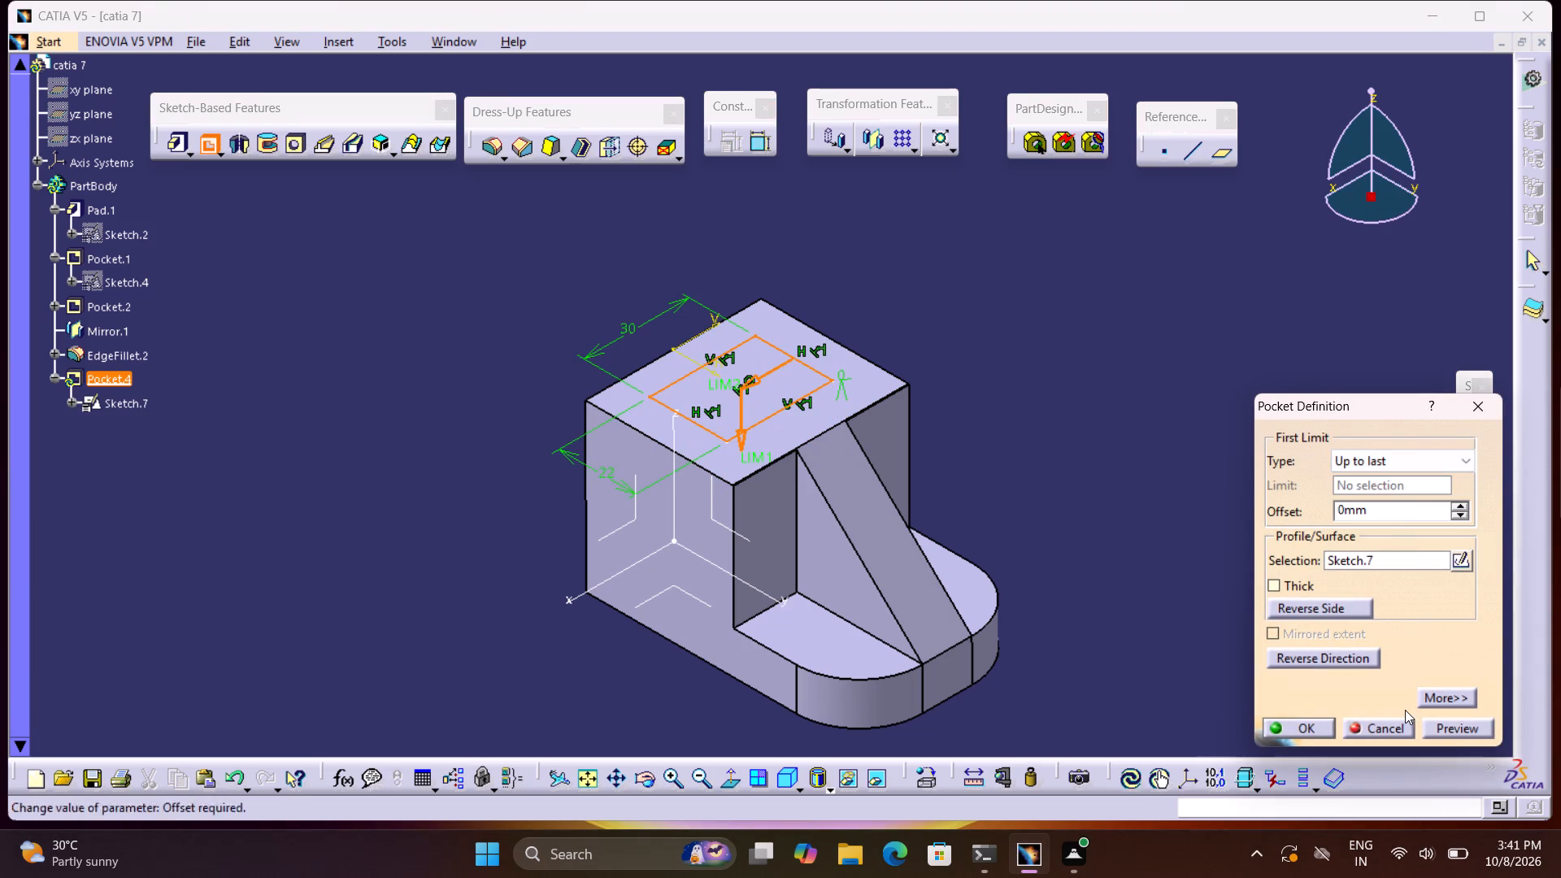
left_click(1433, 728)
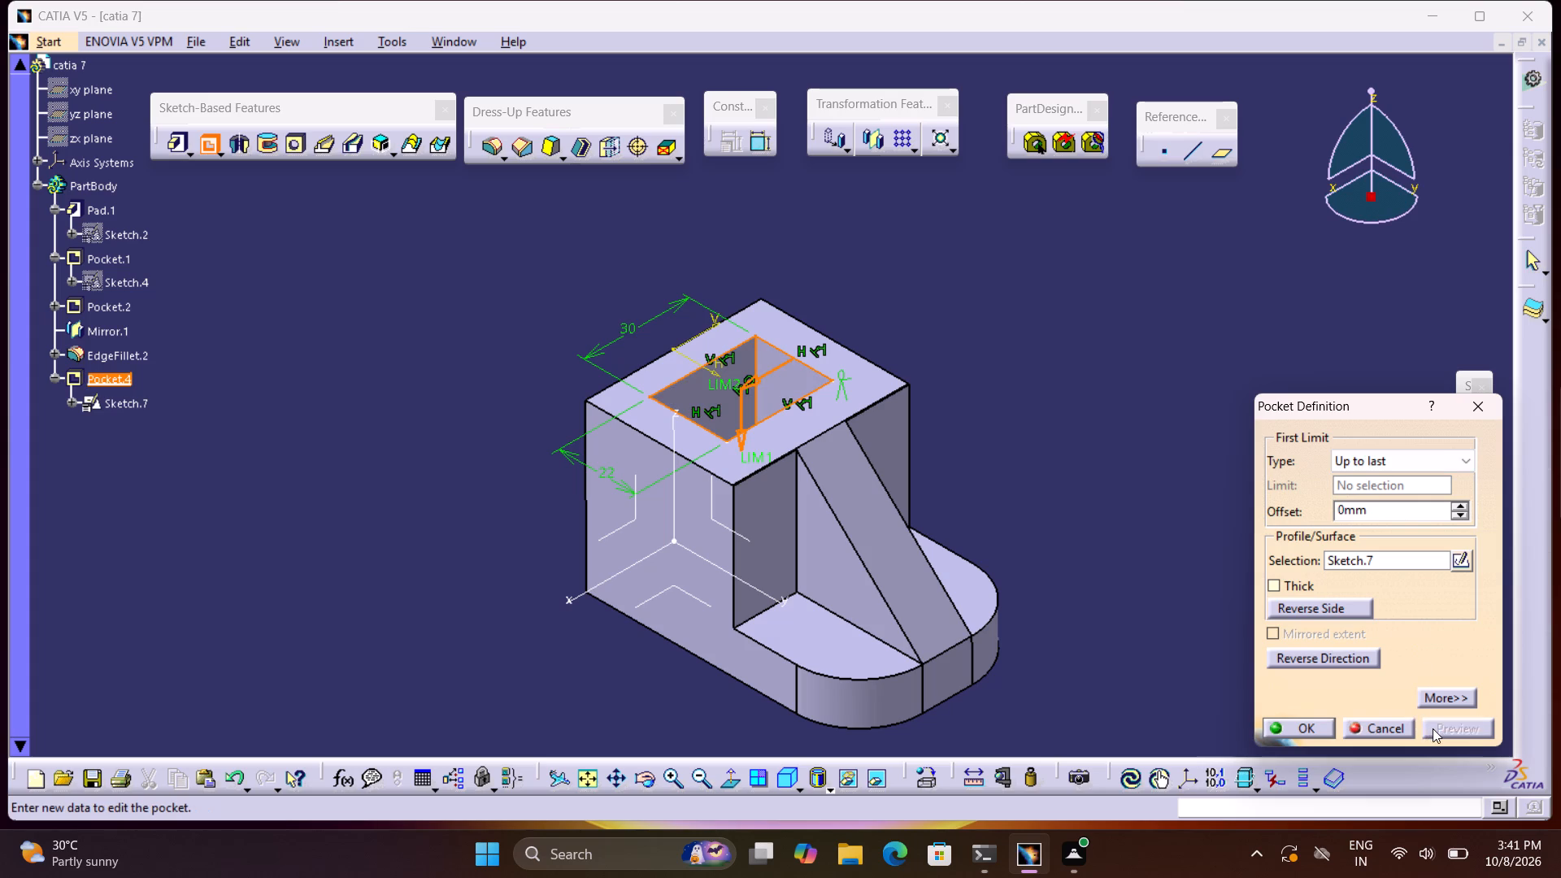
left_click(1302, 724)
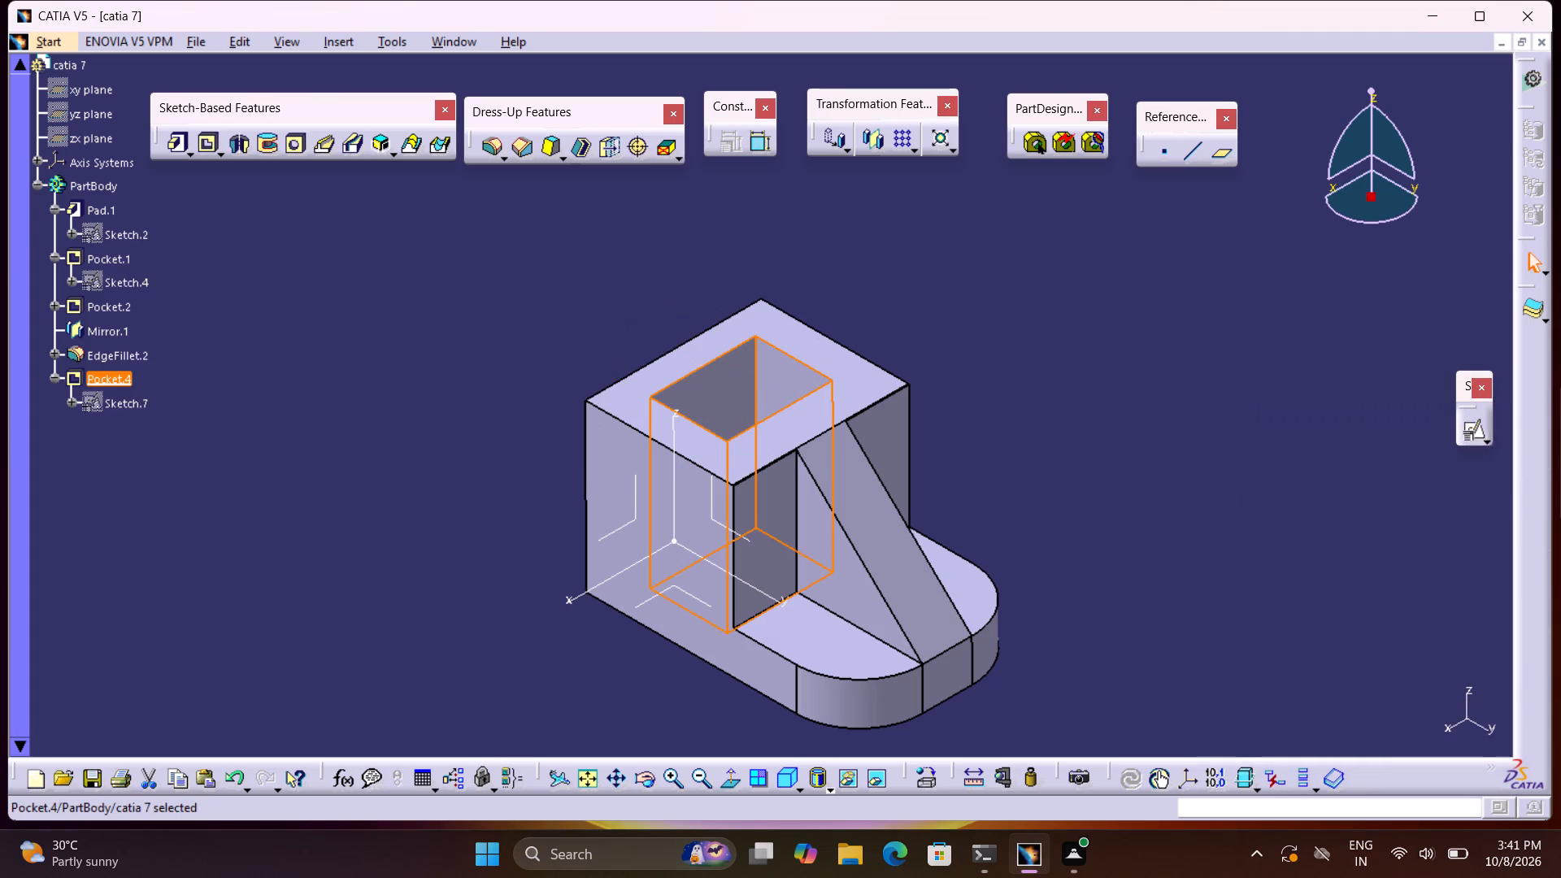
left_click(1195, 472)
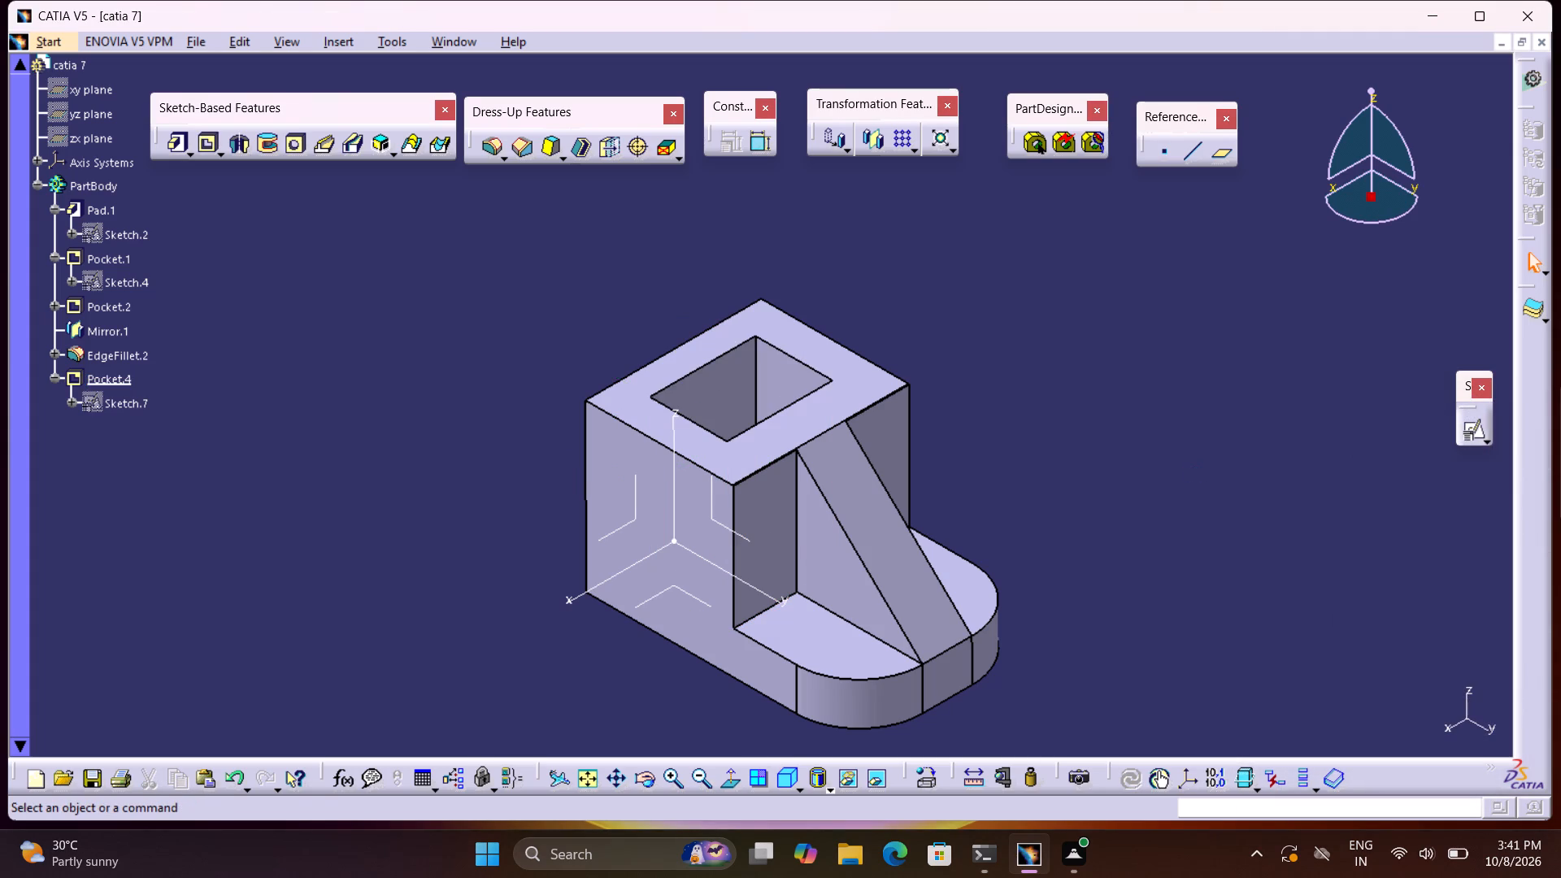
Start a hole on the block's far L-shaped side face, opposite the X direction, and open its positioning sketch.
middle_click_drag(1089, 378, 577, 432)
right_click_drag(1054, 382, 577, 432)
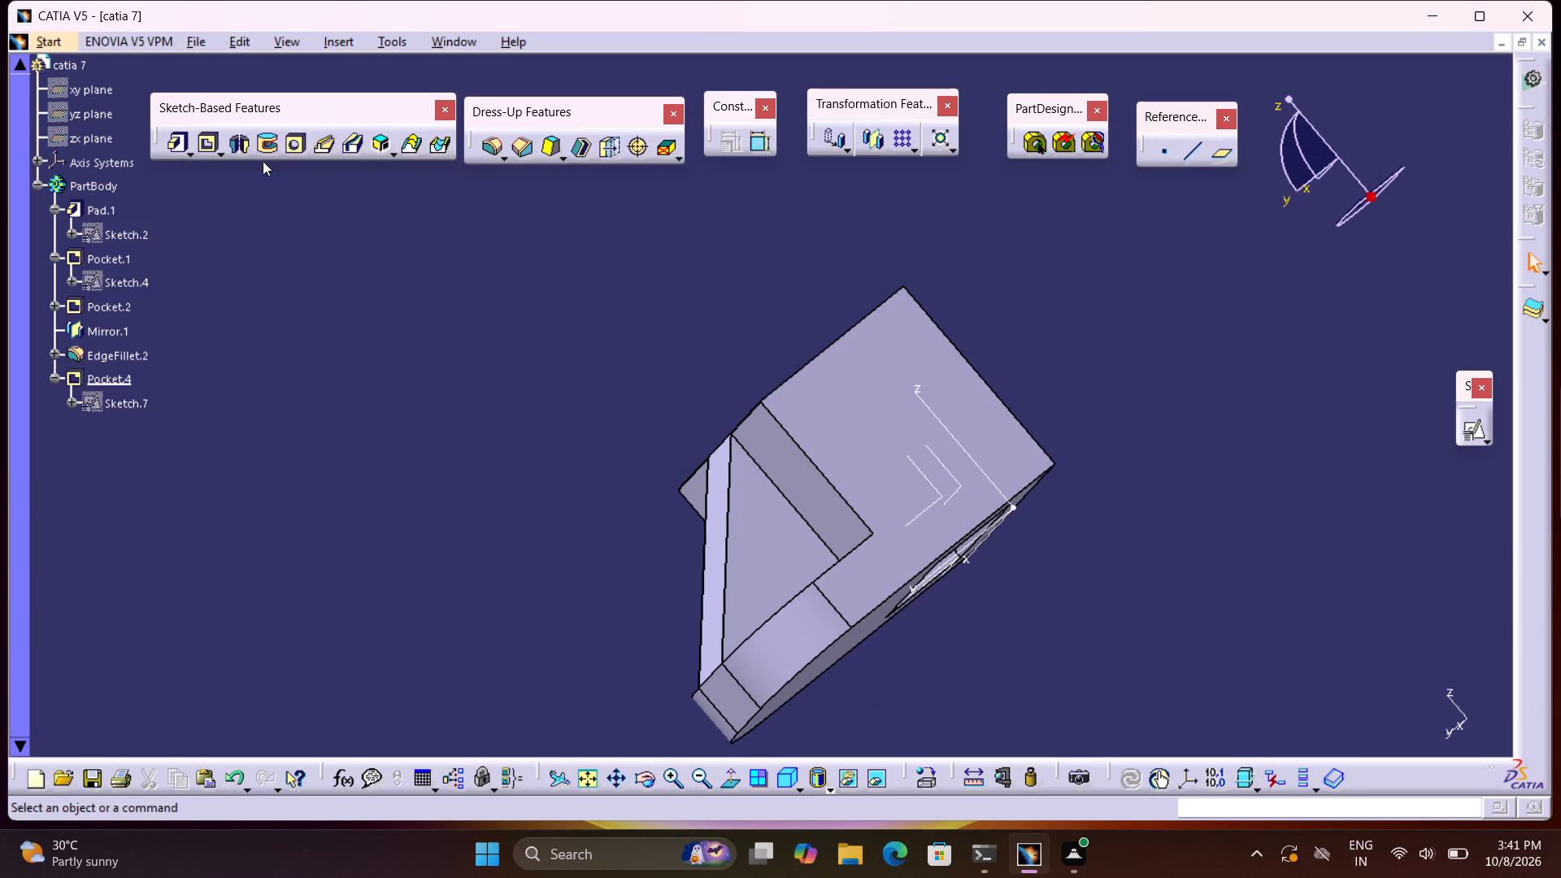
left_click(284, 149)
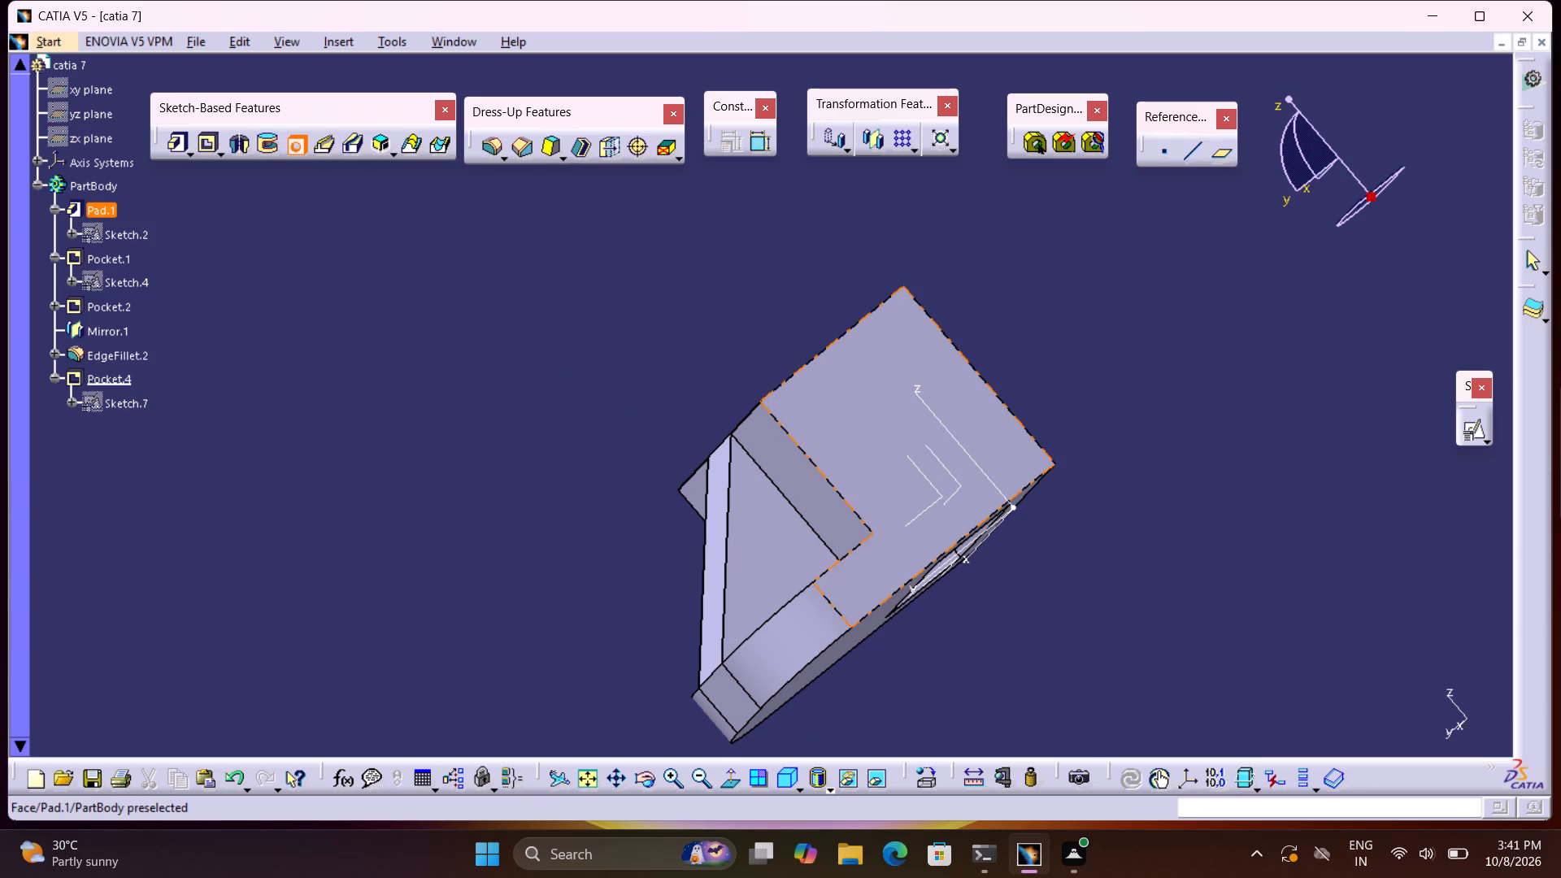
left_click(872, 408)
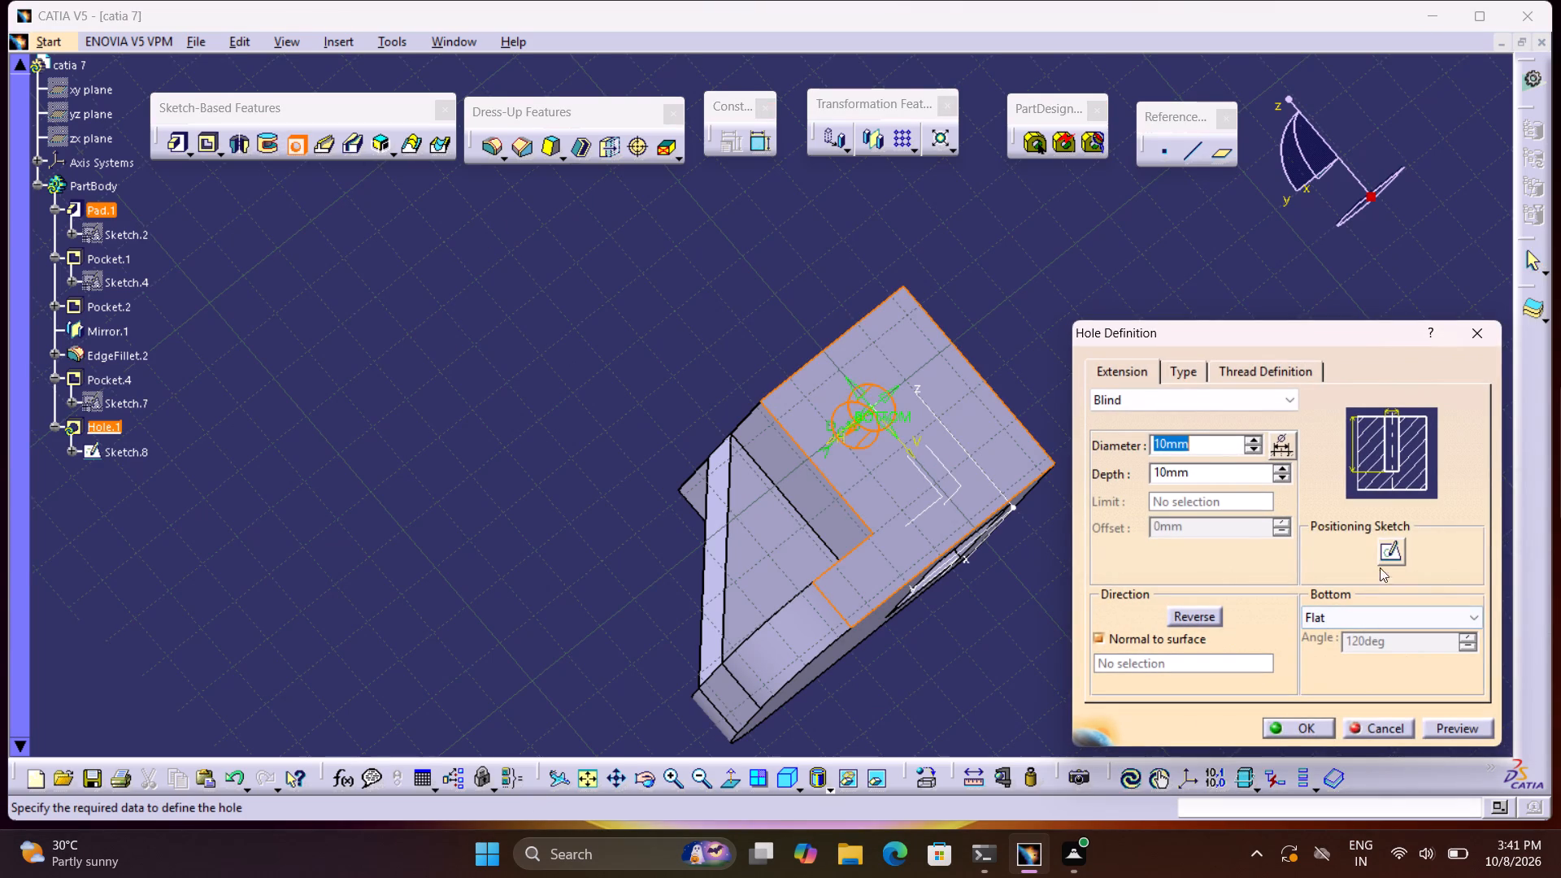
left_click(1389, 554)
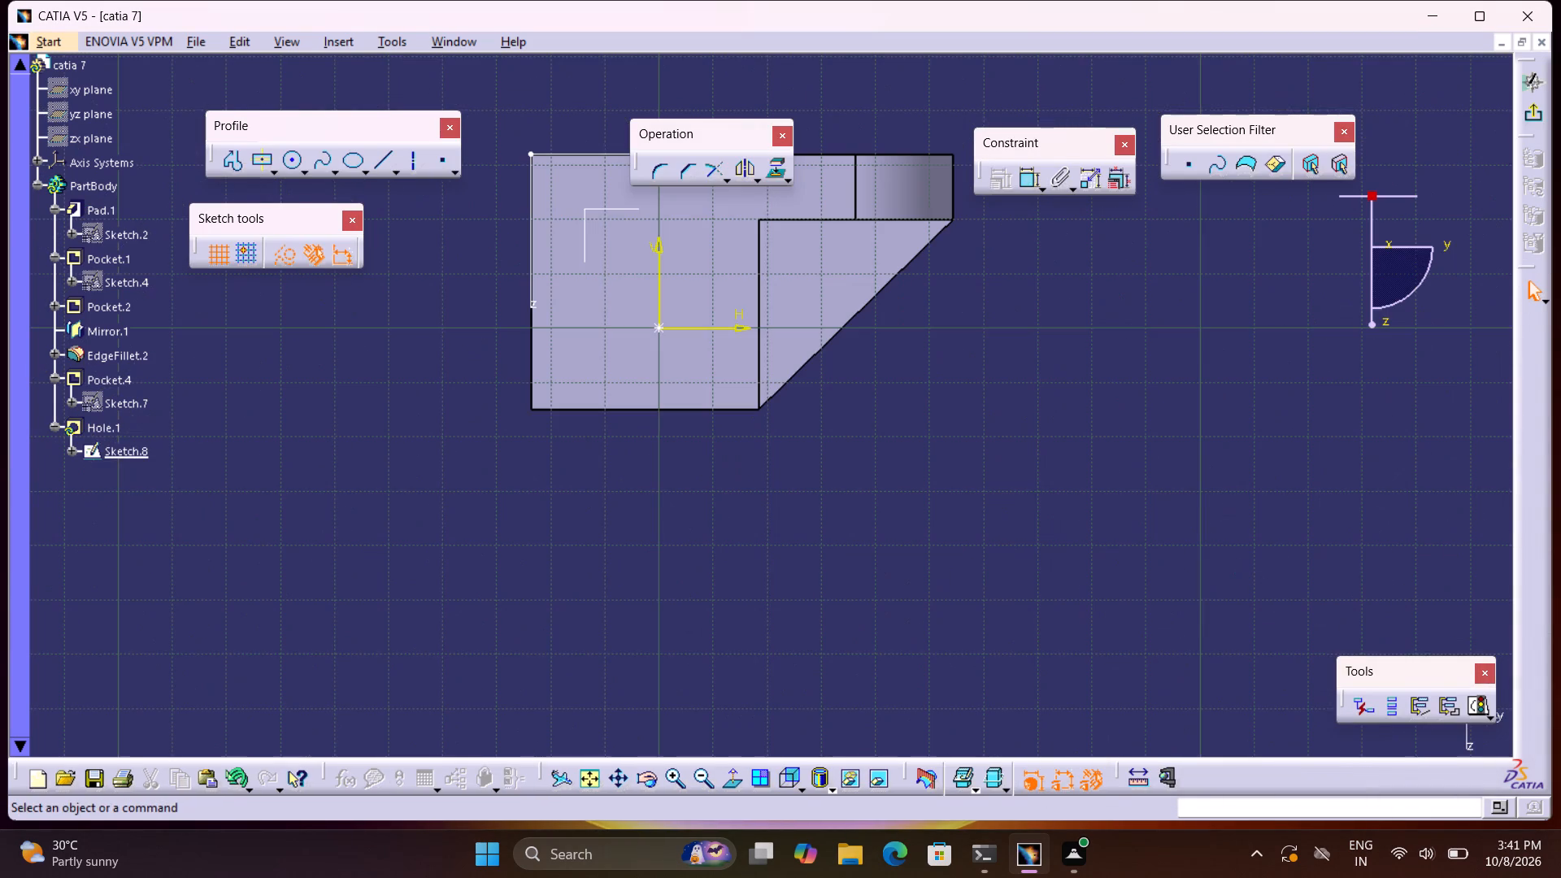
Dimension the hole's centre point from the base's bottom edge and set the distance to 23 mm.
middle_click_drag(1079, 474, 1165, 686)
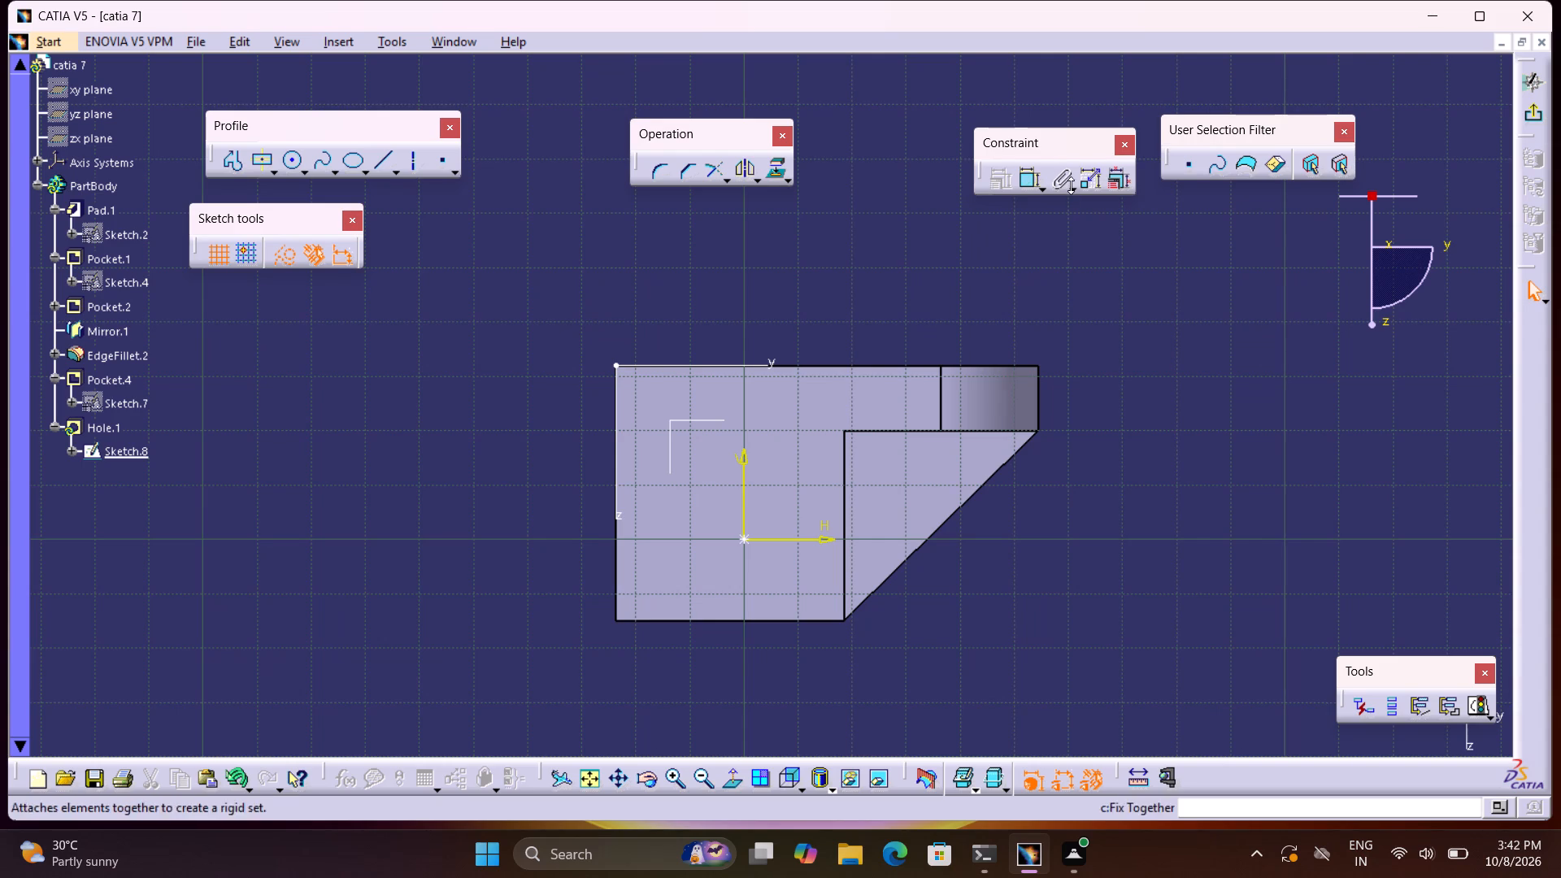
double_click(1029, 189)
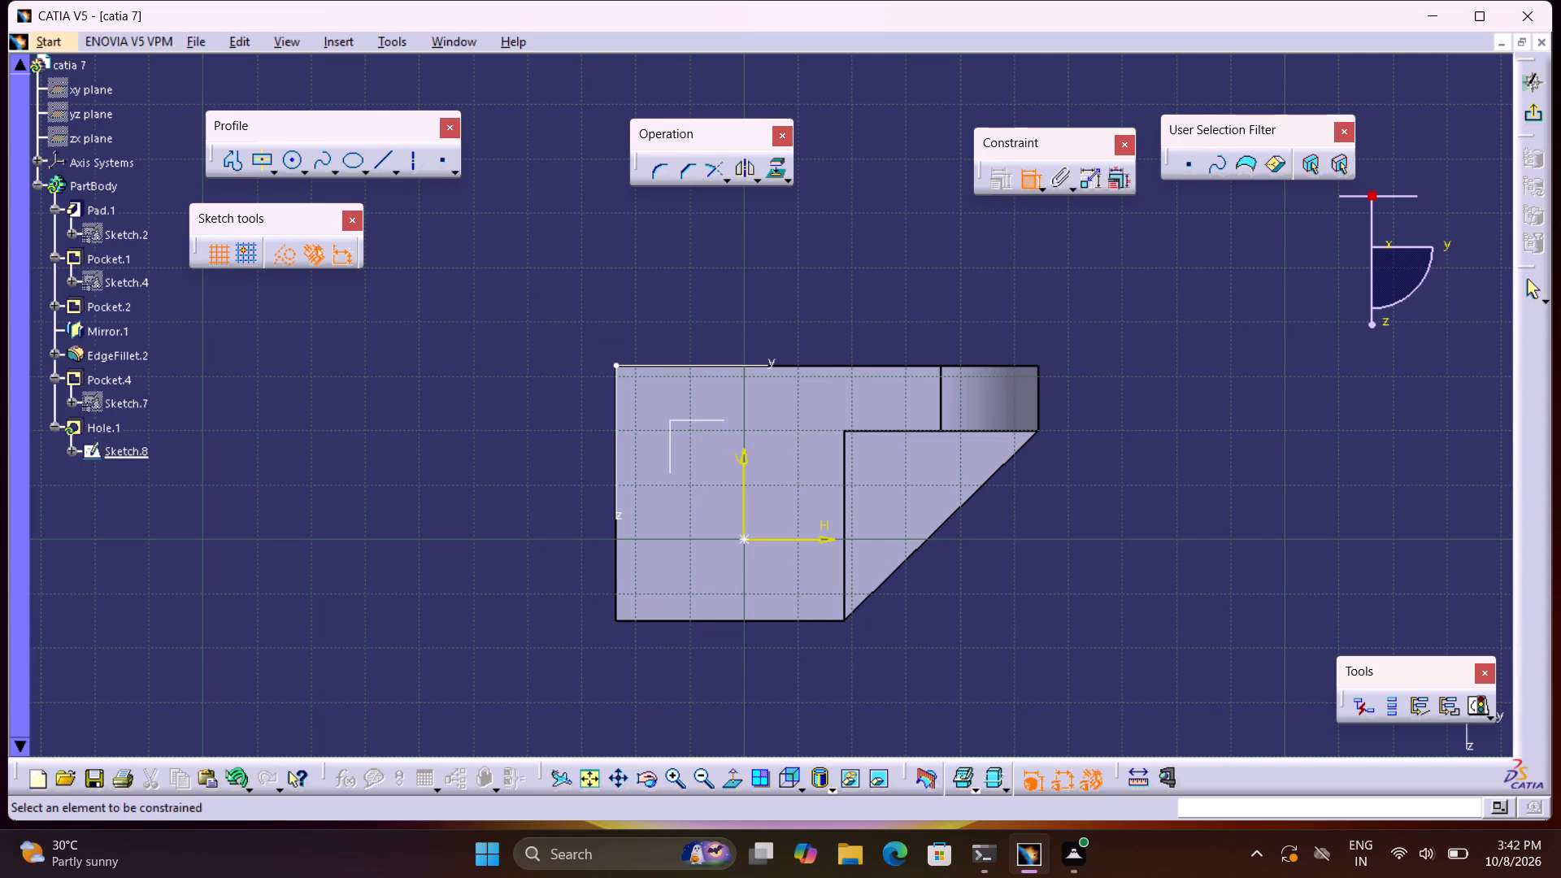
left_click(745, 541)
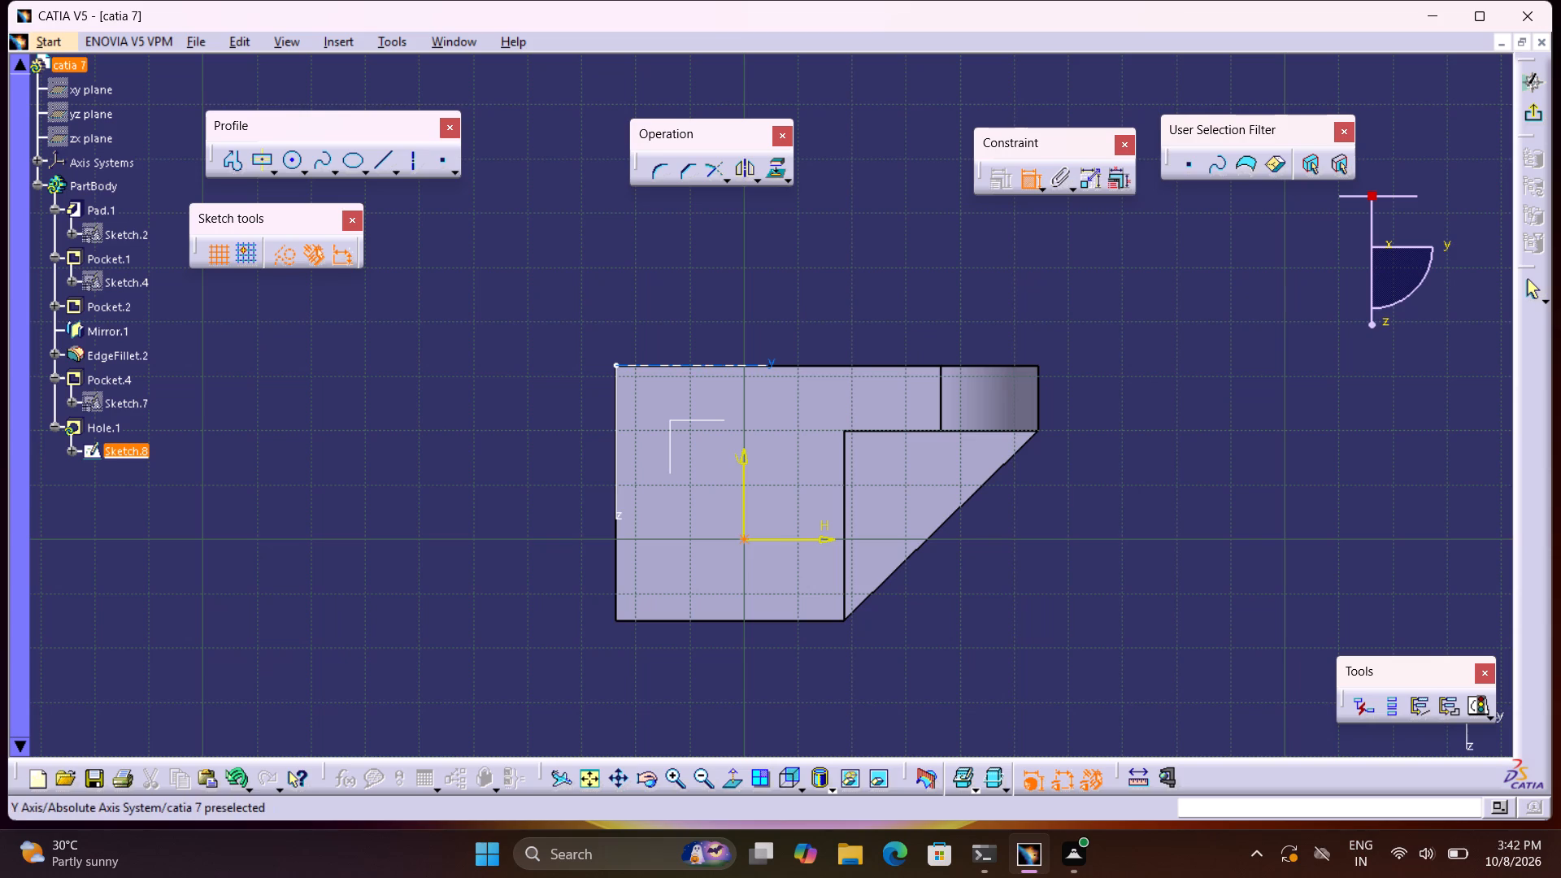
left_click(793, 363)
left_click(507, 424)
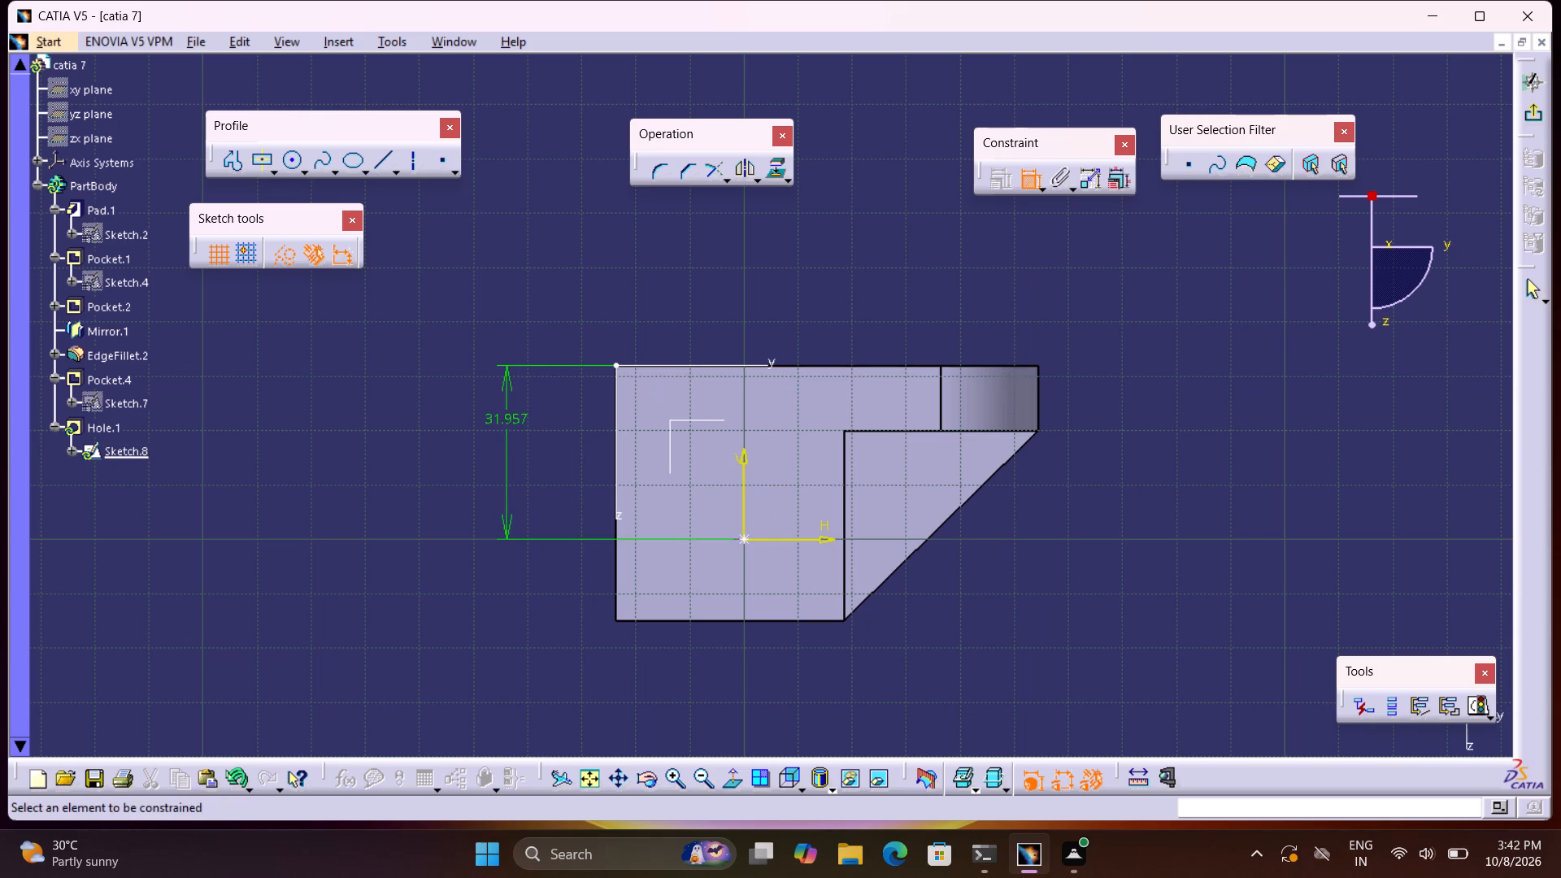
double_click(510, 419)
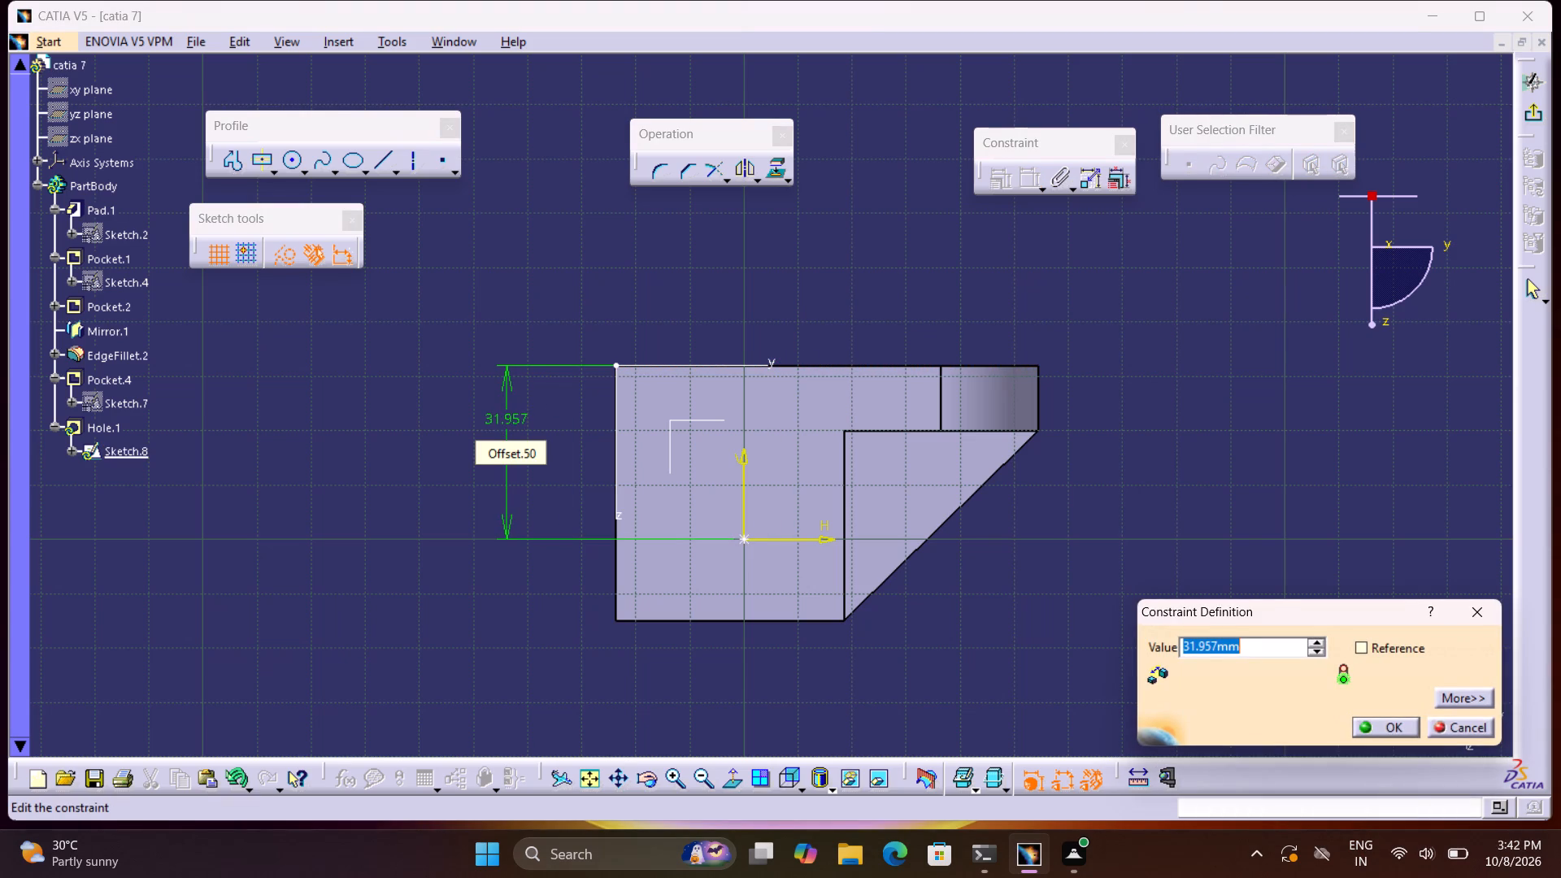
type("23")
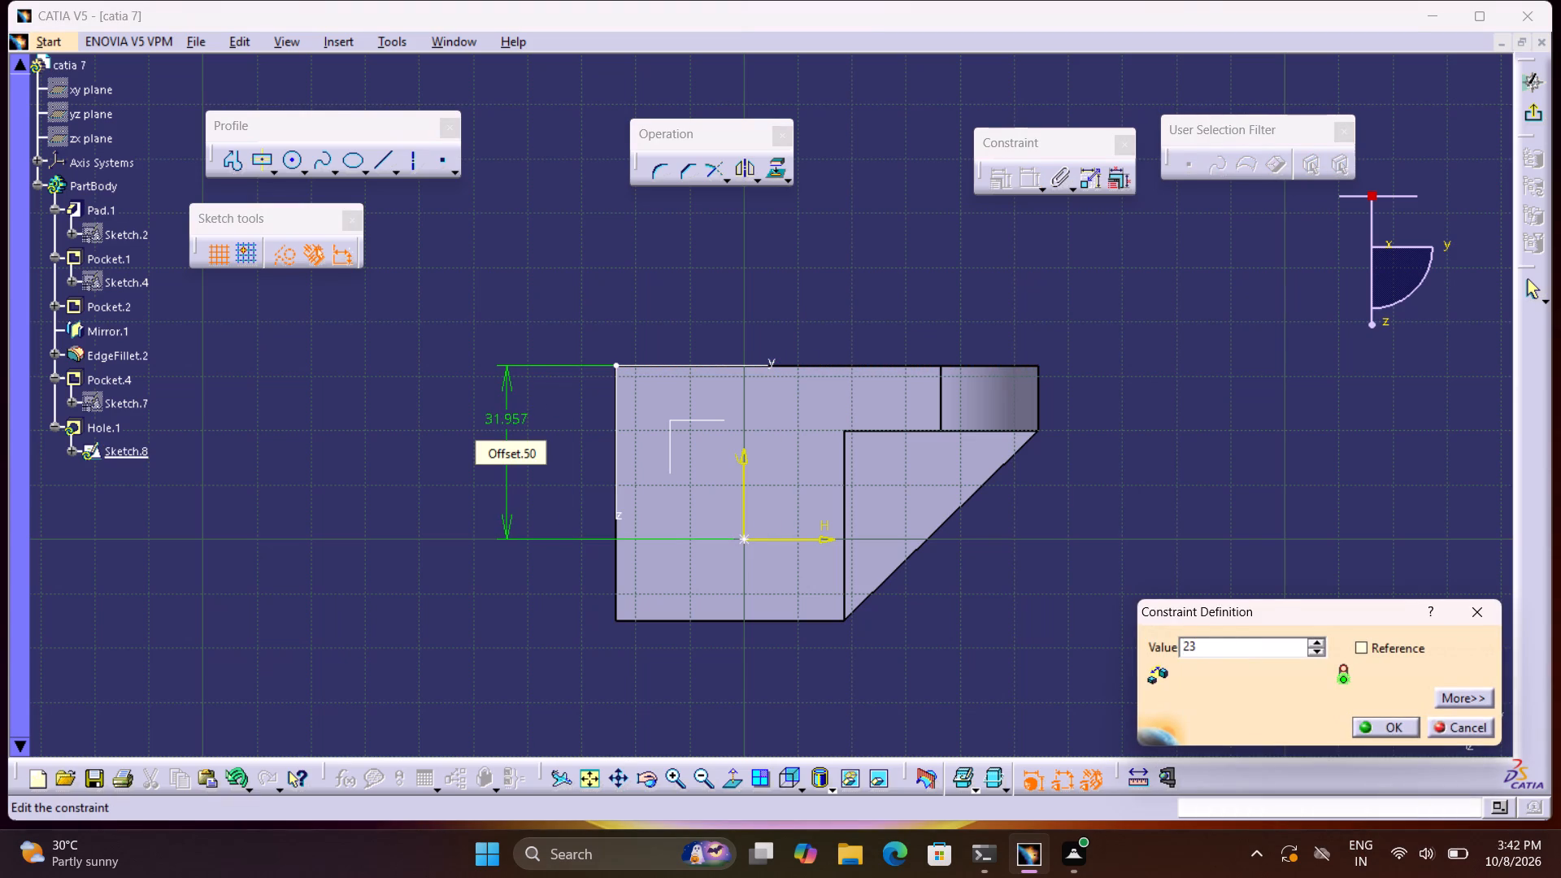
key("Return")
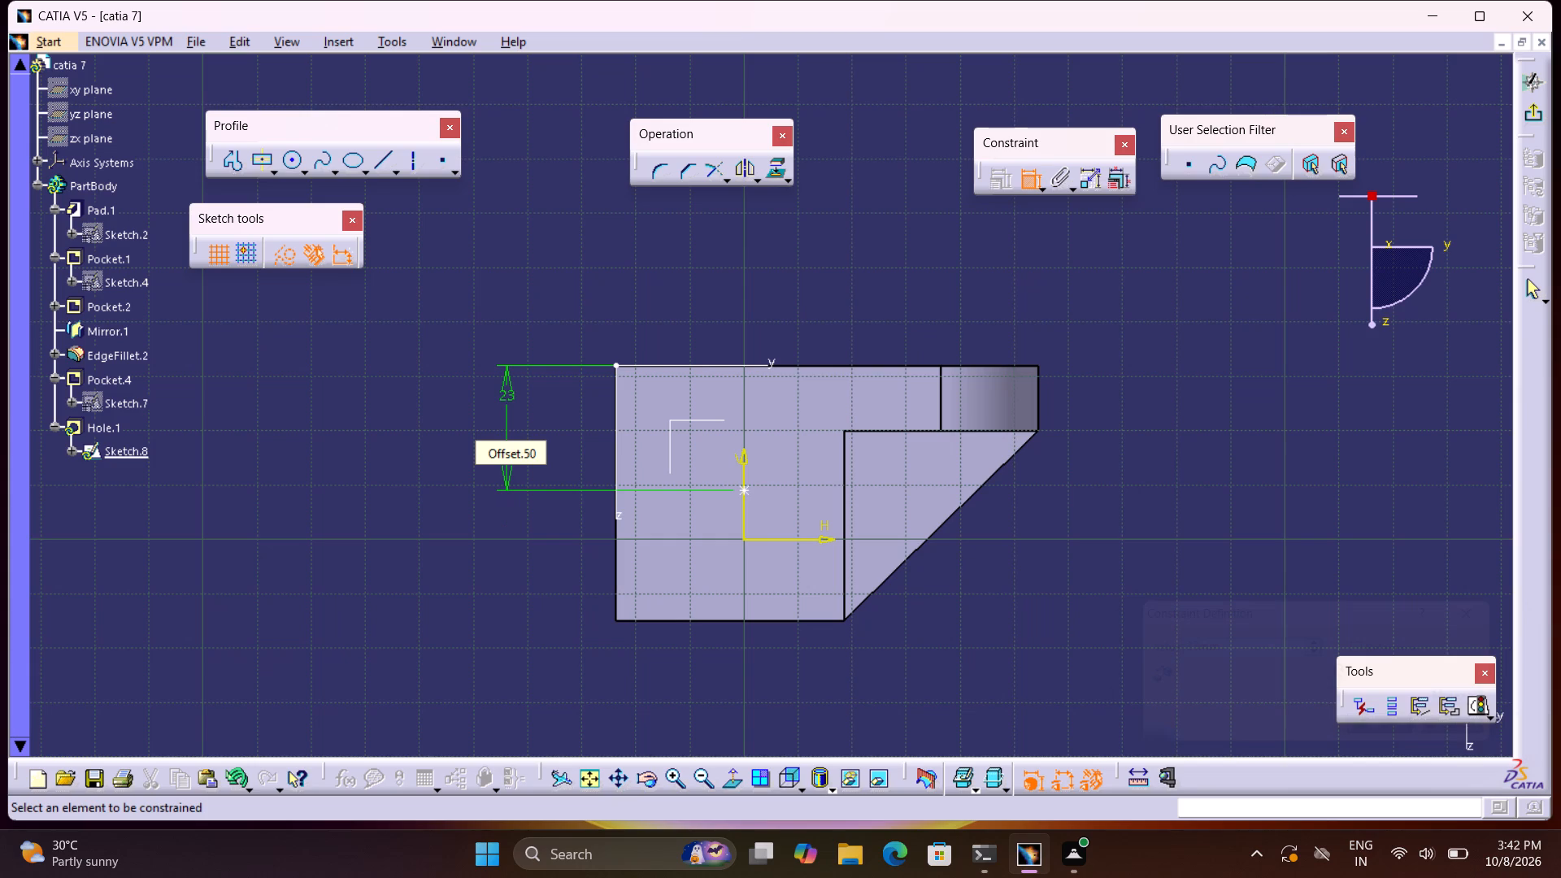
Dimension the V axis through the hole centre from the block's vertical side edge and set the distance to 21 mm.
left_click(744, 495)
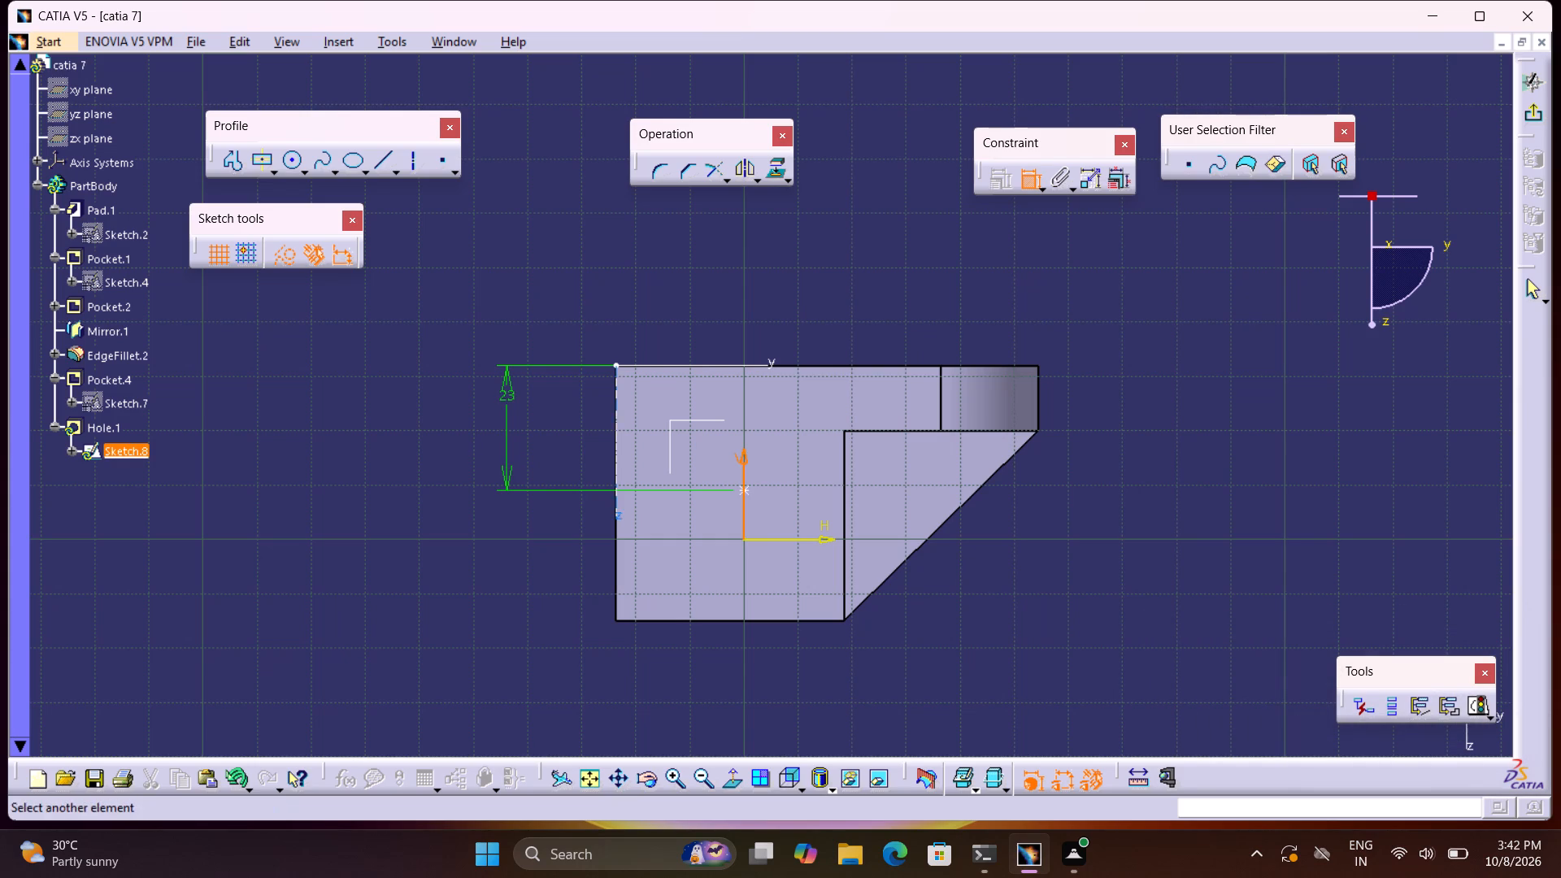
left_click(615, 467)
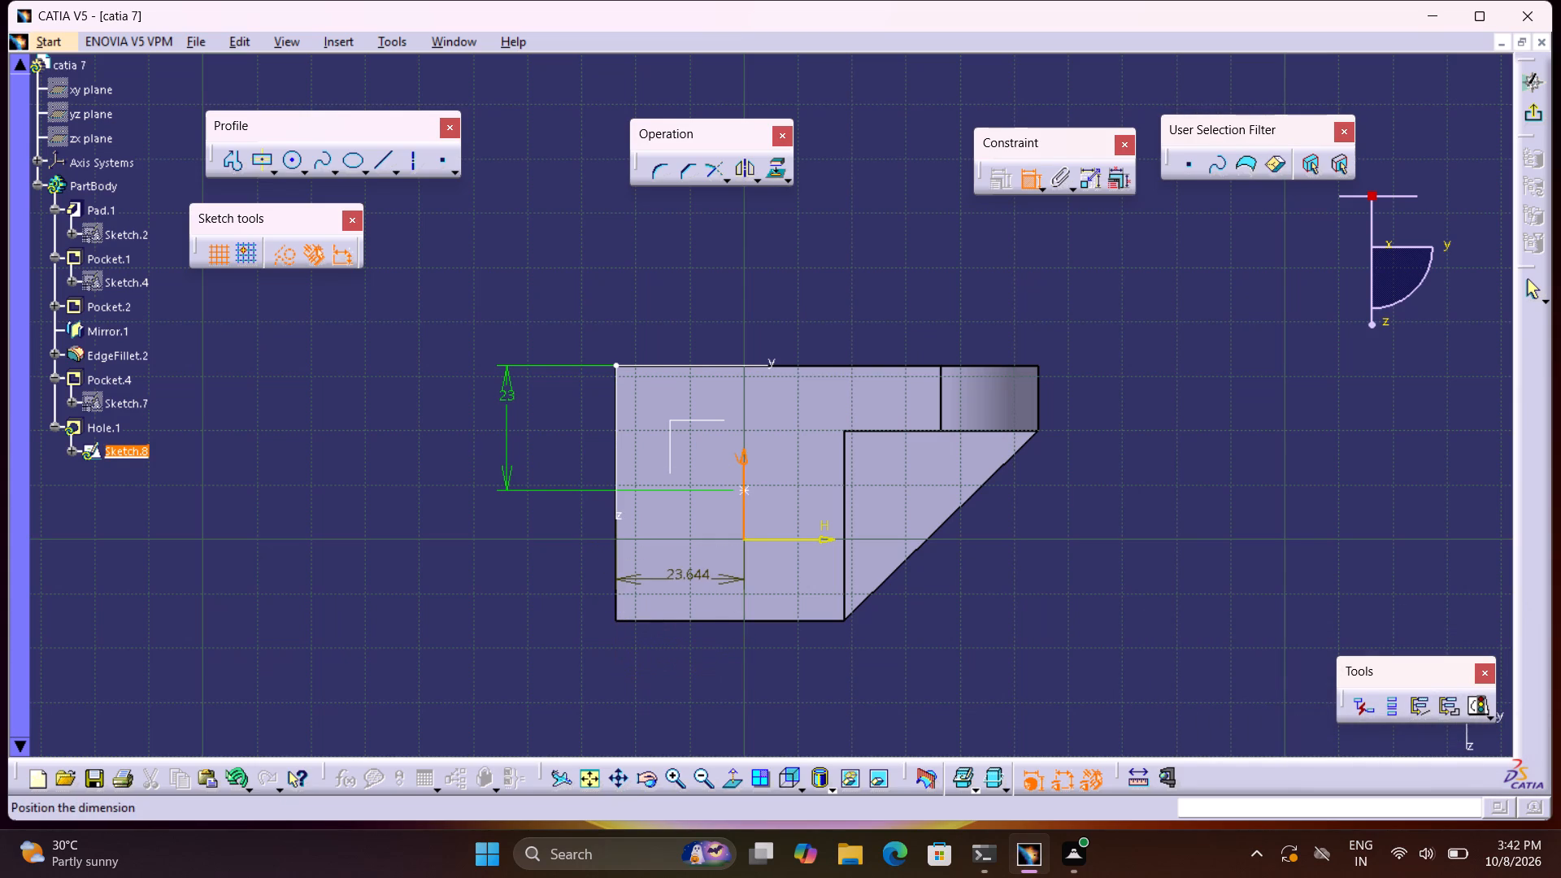
left_click(686, 323)
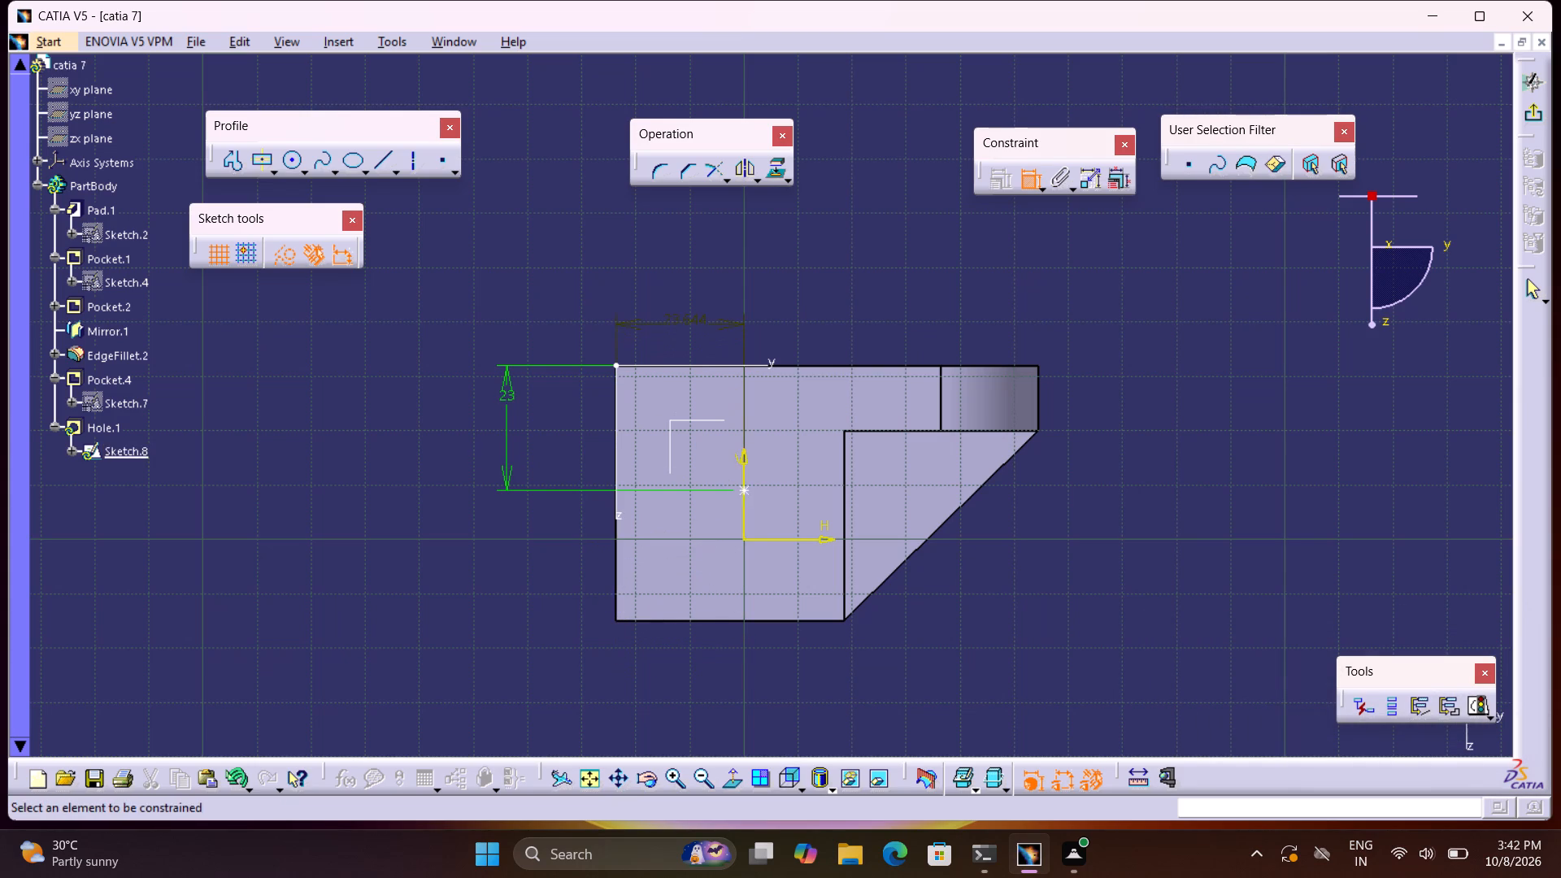
double_click(686, 319)
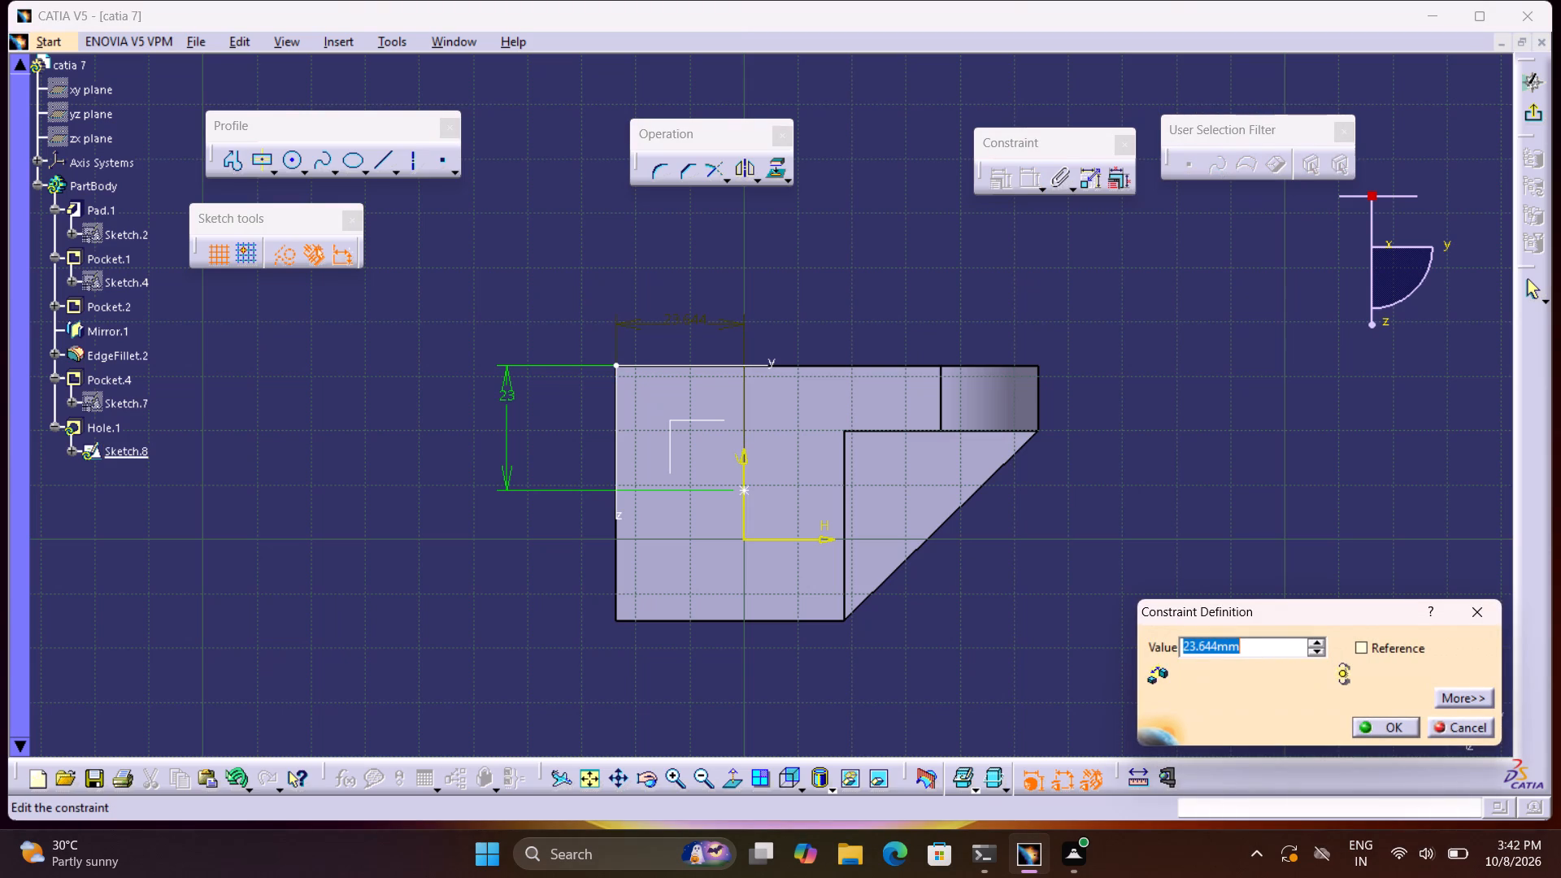
type("21")
key("Return")
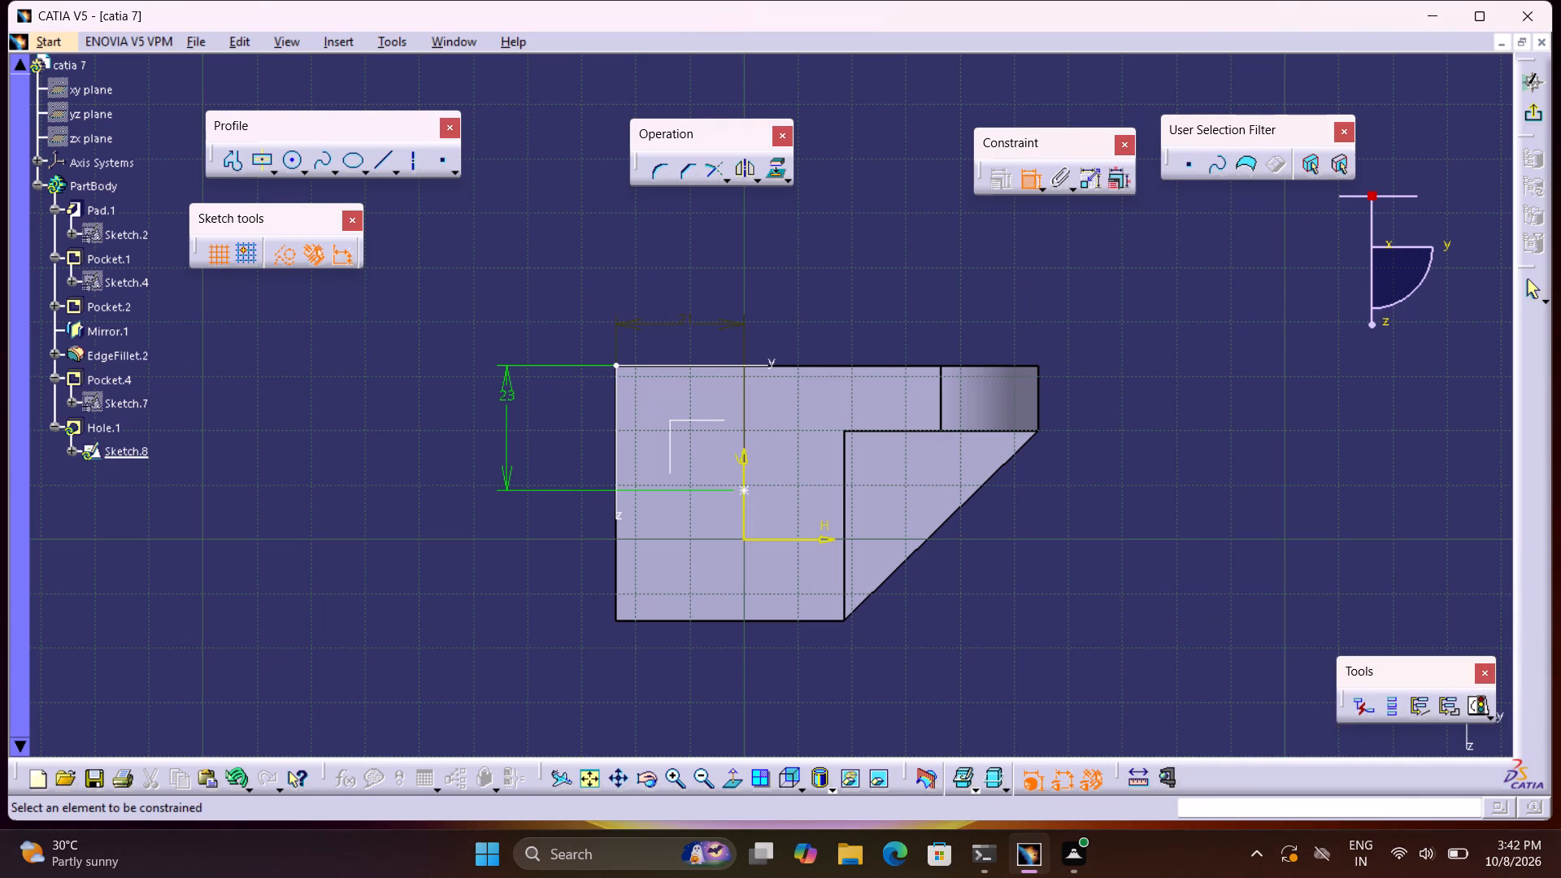
left_click(1480, 704)
left_click(1474, 717)
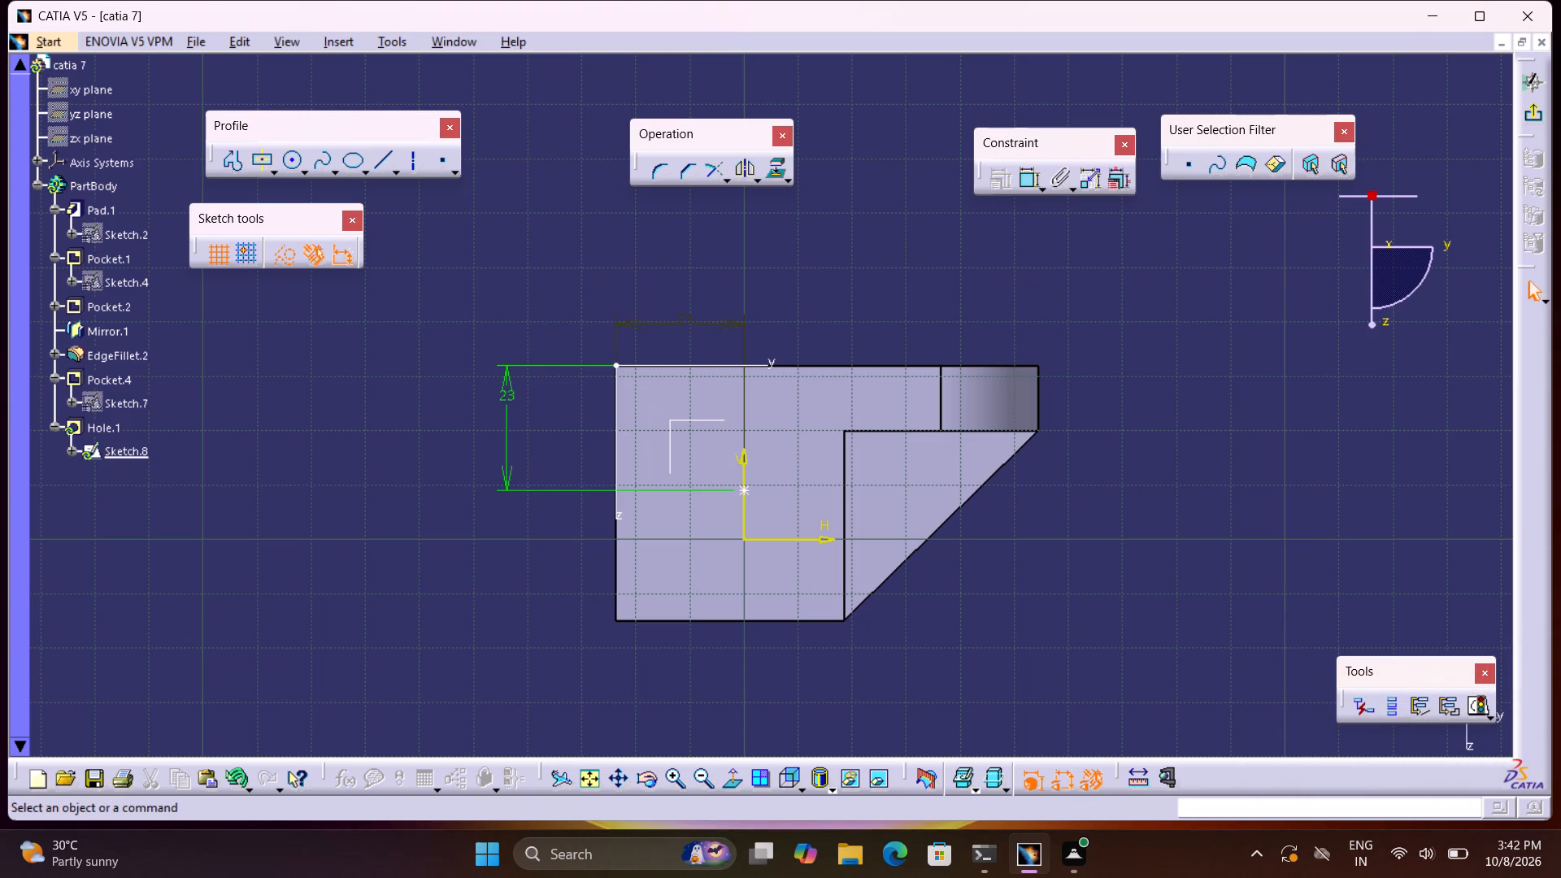
Exit the positioning sketch and create the hole with a 16 mm diameter and the Up To Last limit.
left_click(1533, 117)
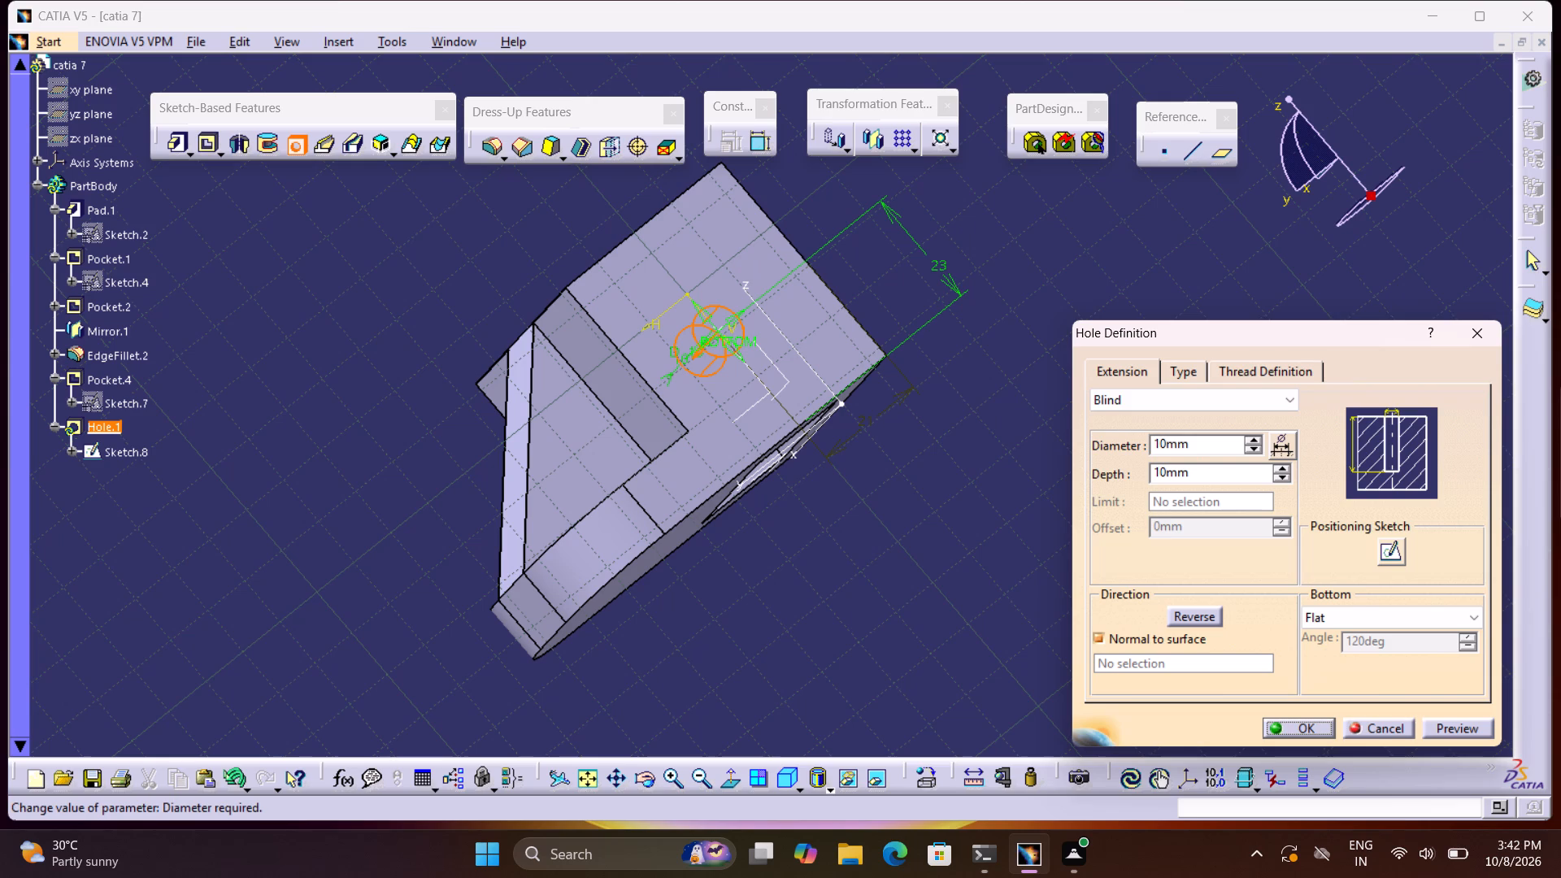
left_click_drag(1207, 442, 1120, 442)
key("1")
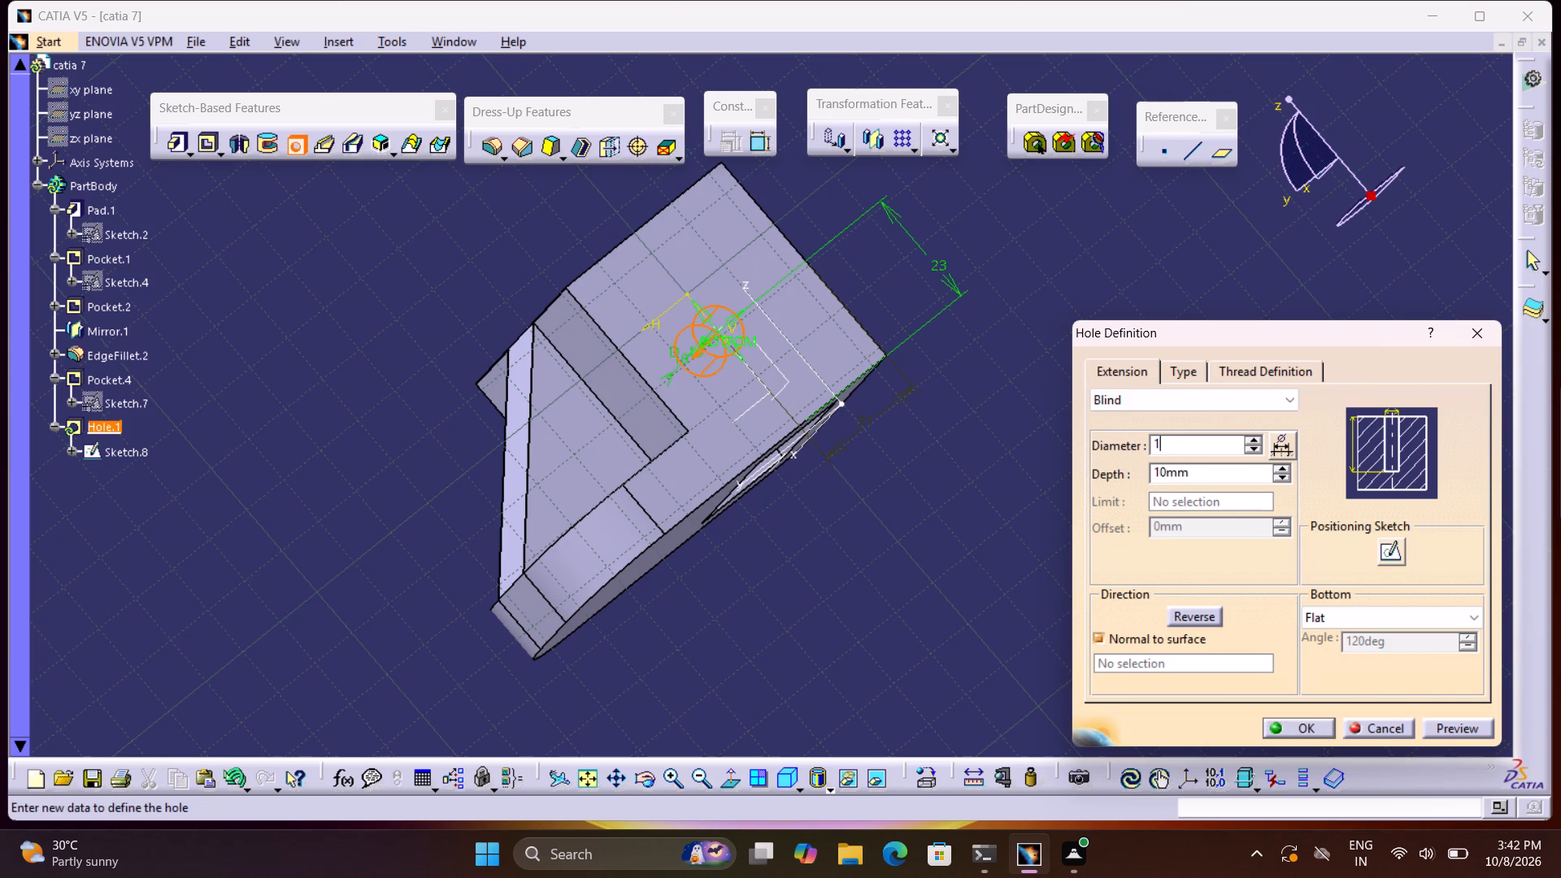
key("6")
left_click(1211, 408)
left_click(1214, 452)
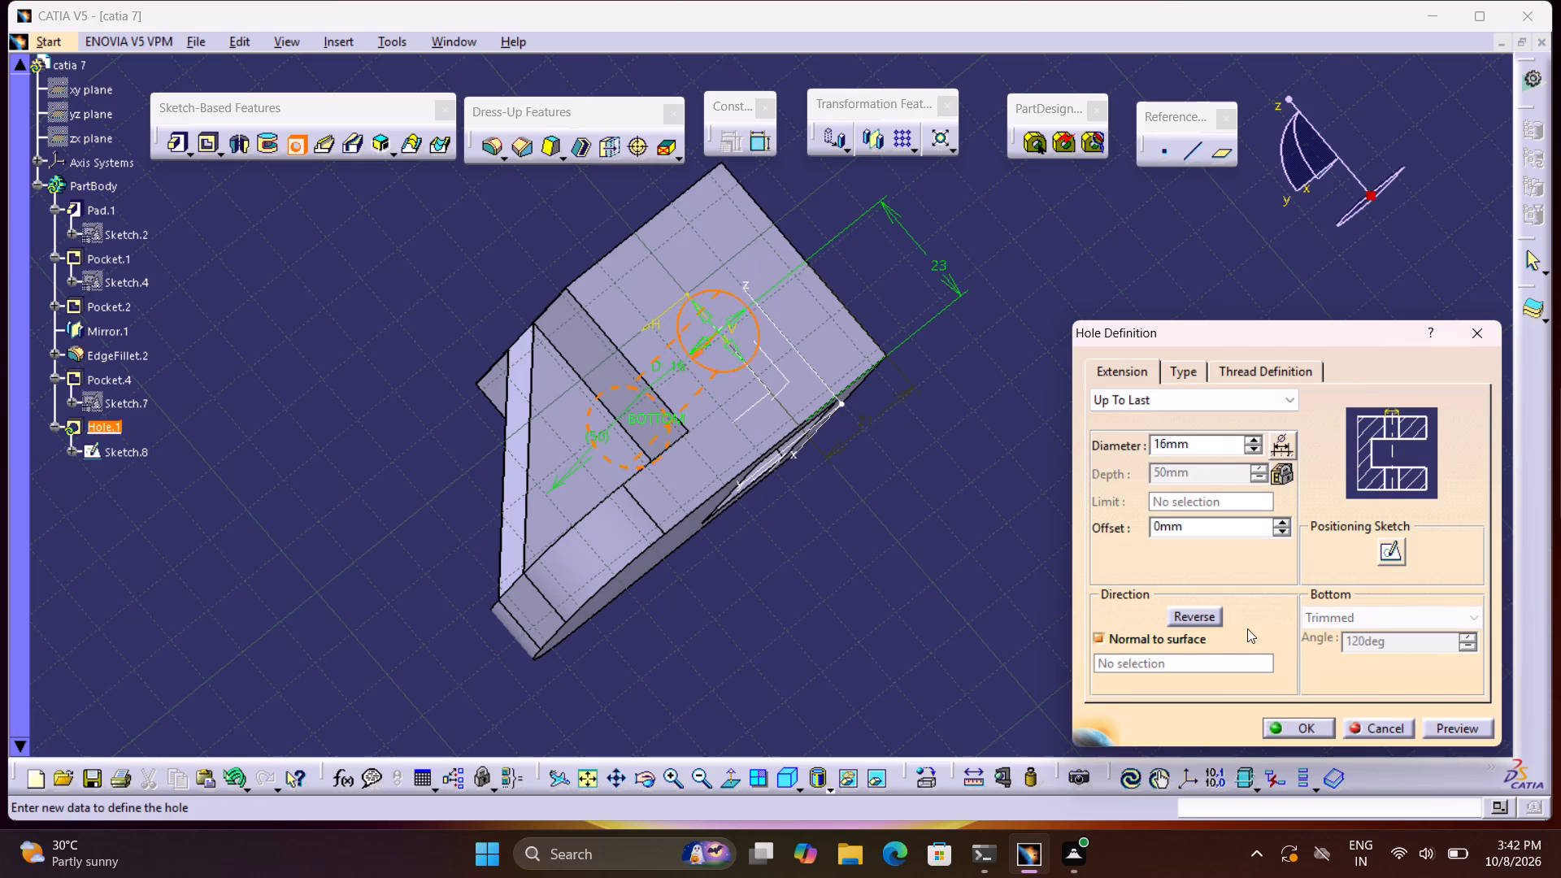
left_click(1305, 724)
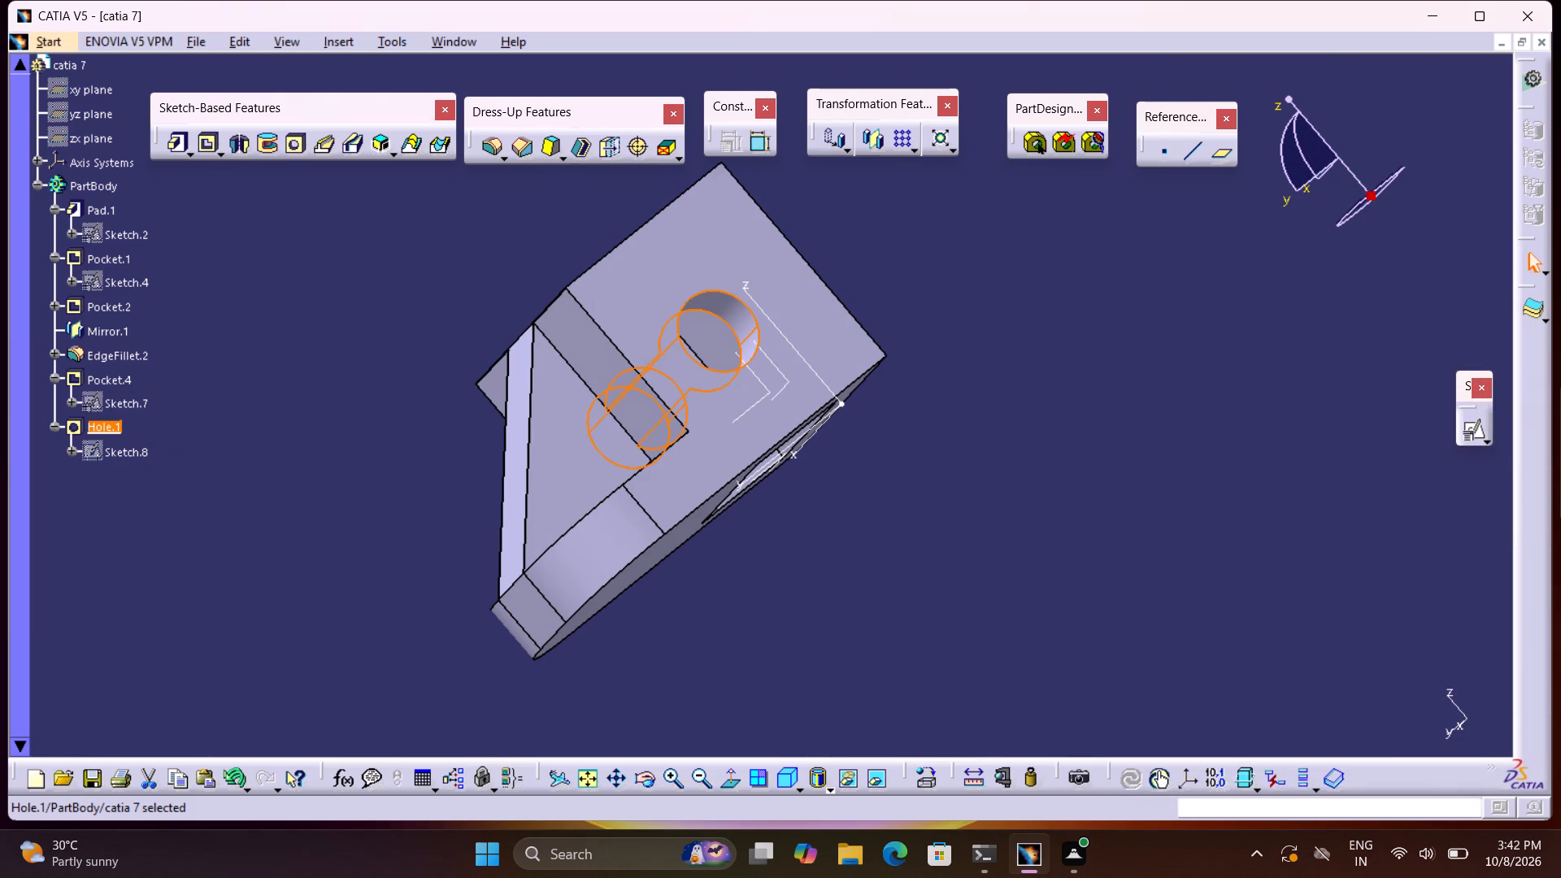
left_click(937, 614)
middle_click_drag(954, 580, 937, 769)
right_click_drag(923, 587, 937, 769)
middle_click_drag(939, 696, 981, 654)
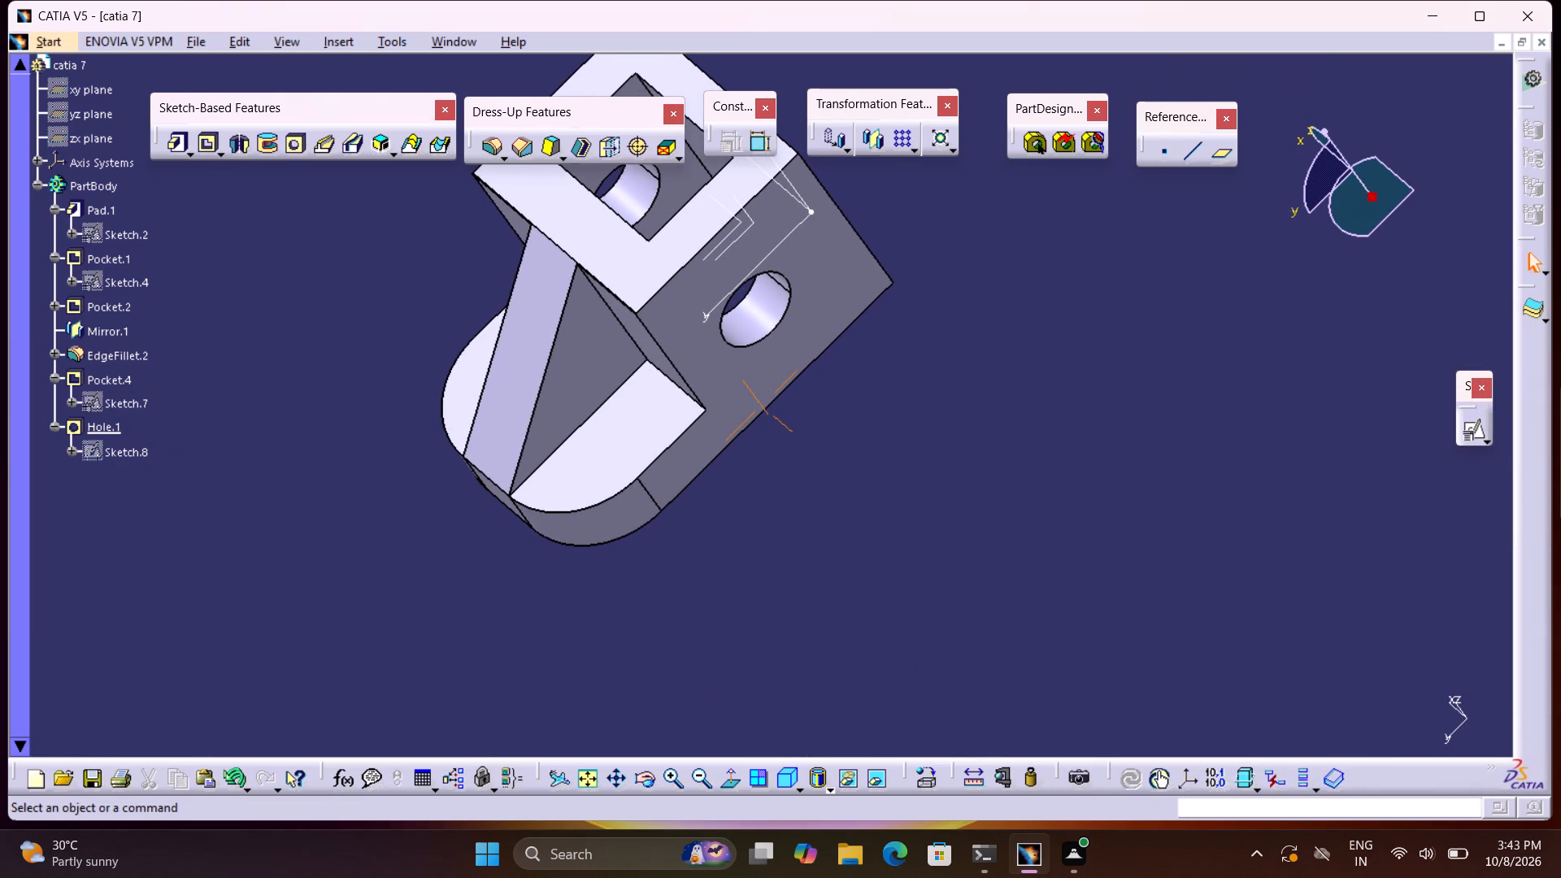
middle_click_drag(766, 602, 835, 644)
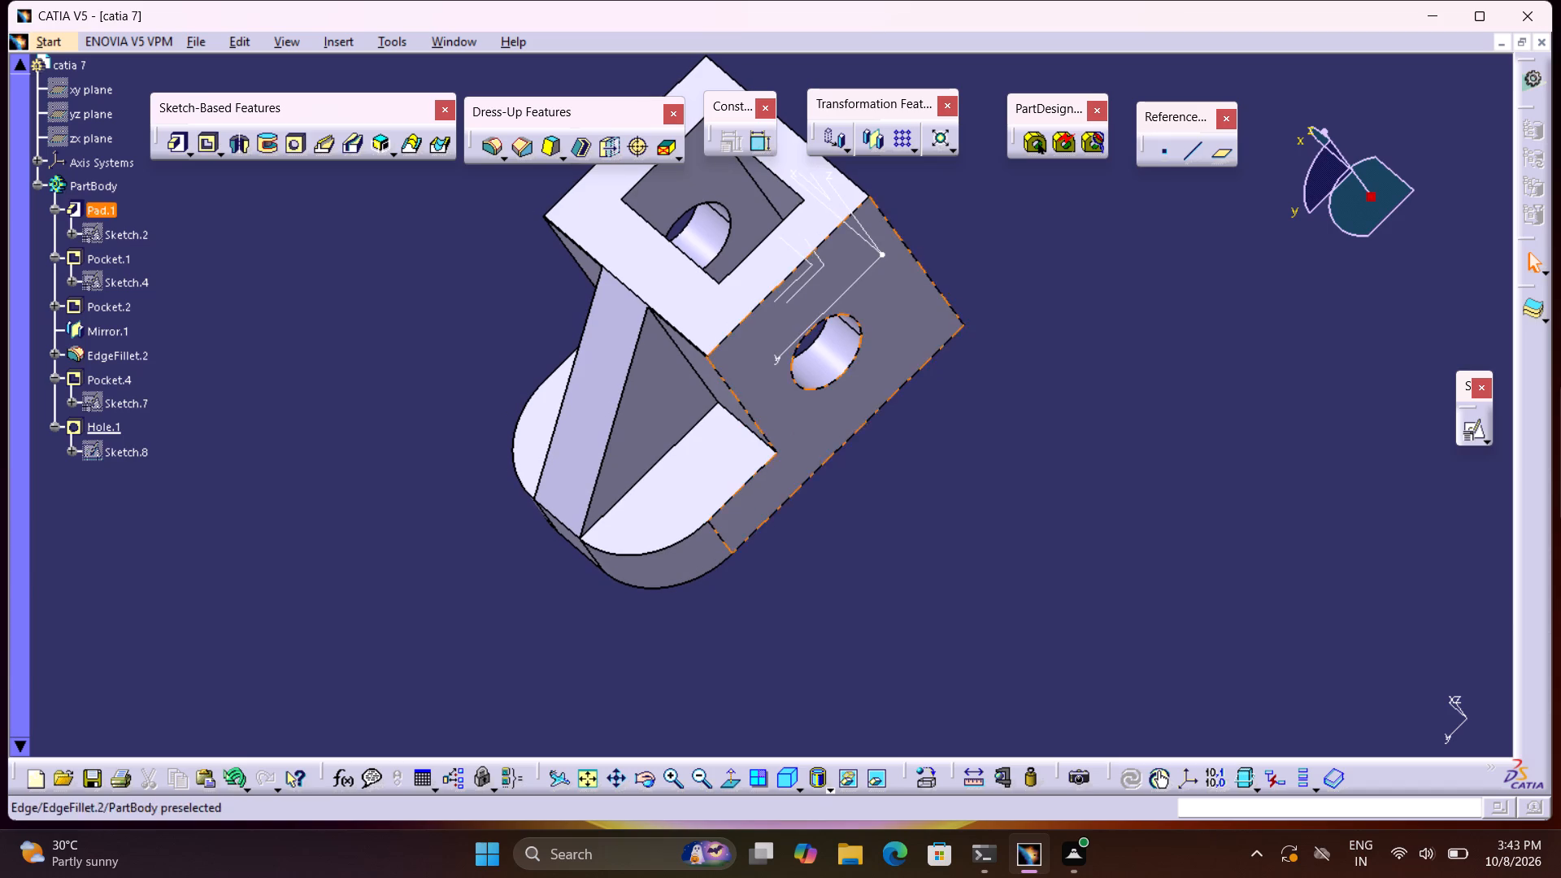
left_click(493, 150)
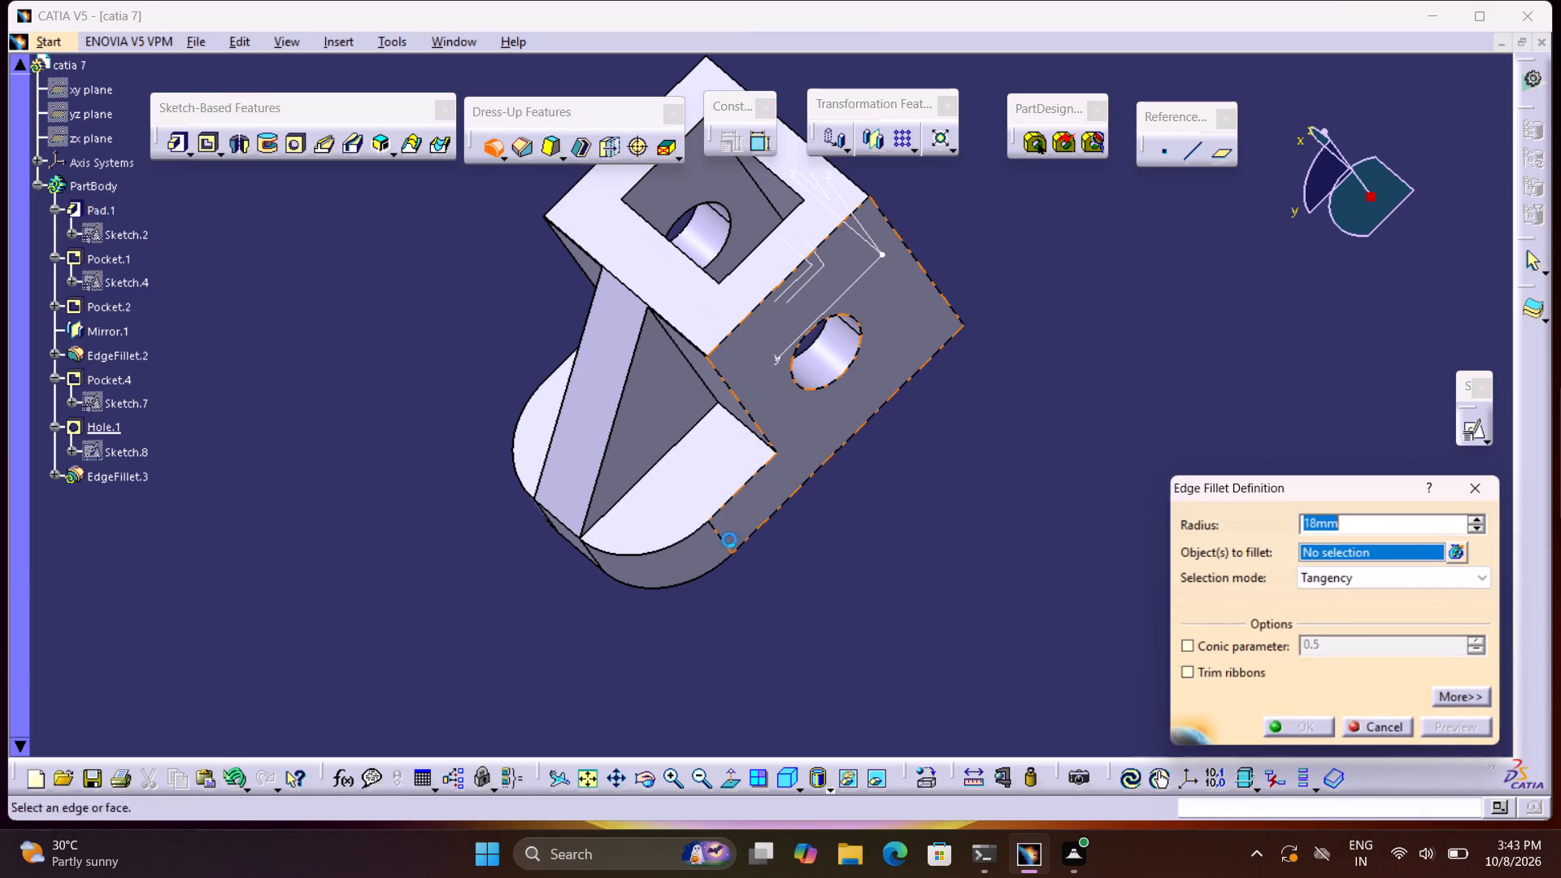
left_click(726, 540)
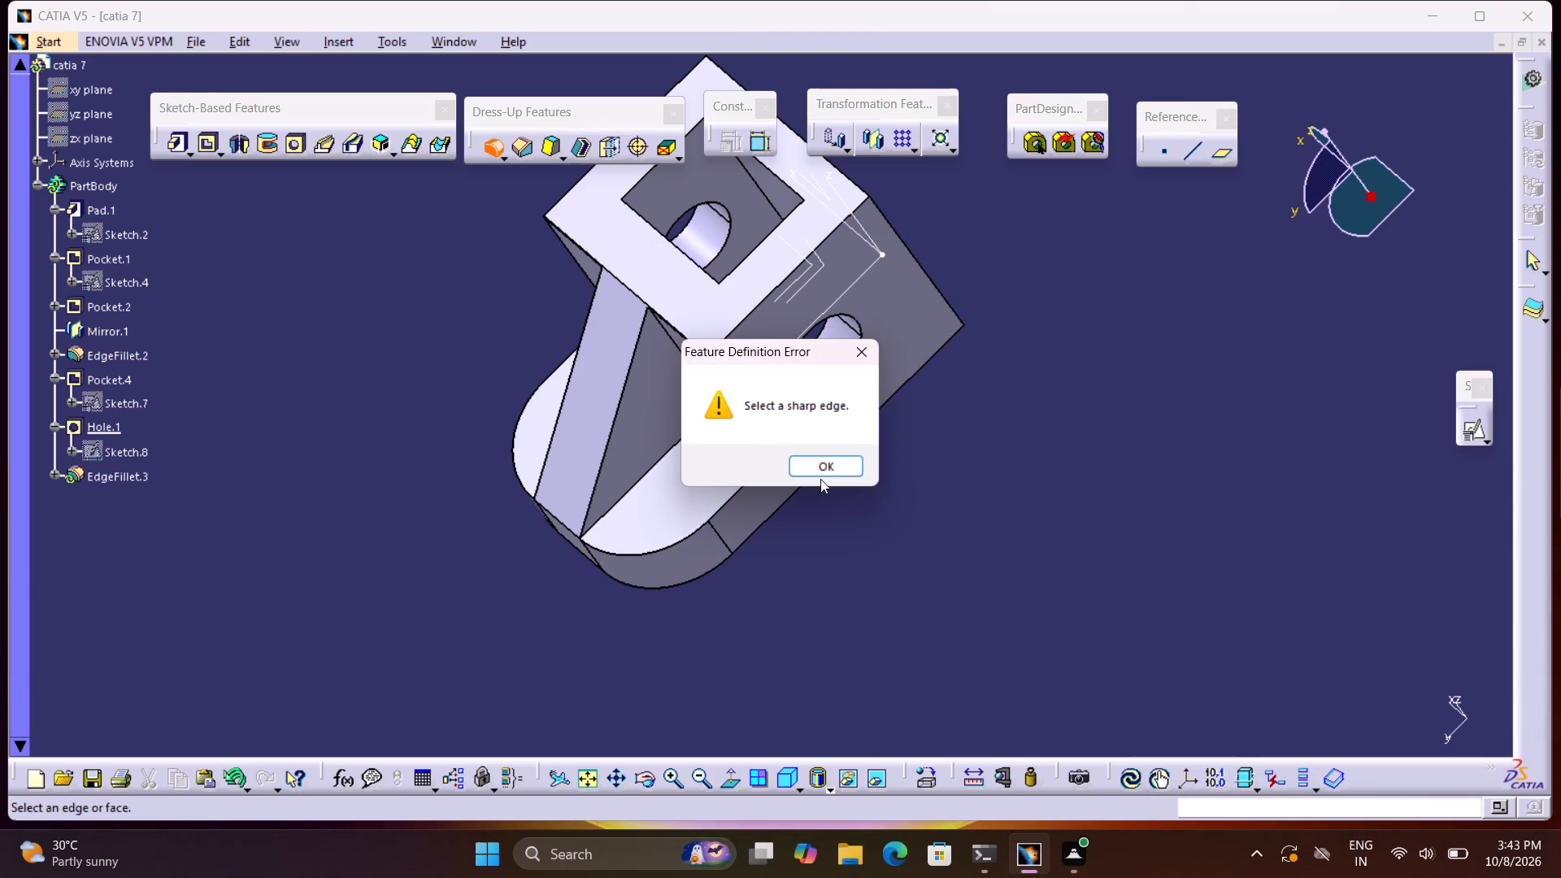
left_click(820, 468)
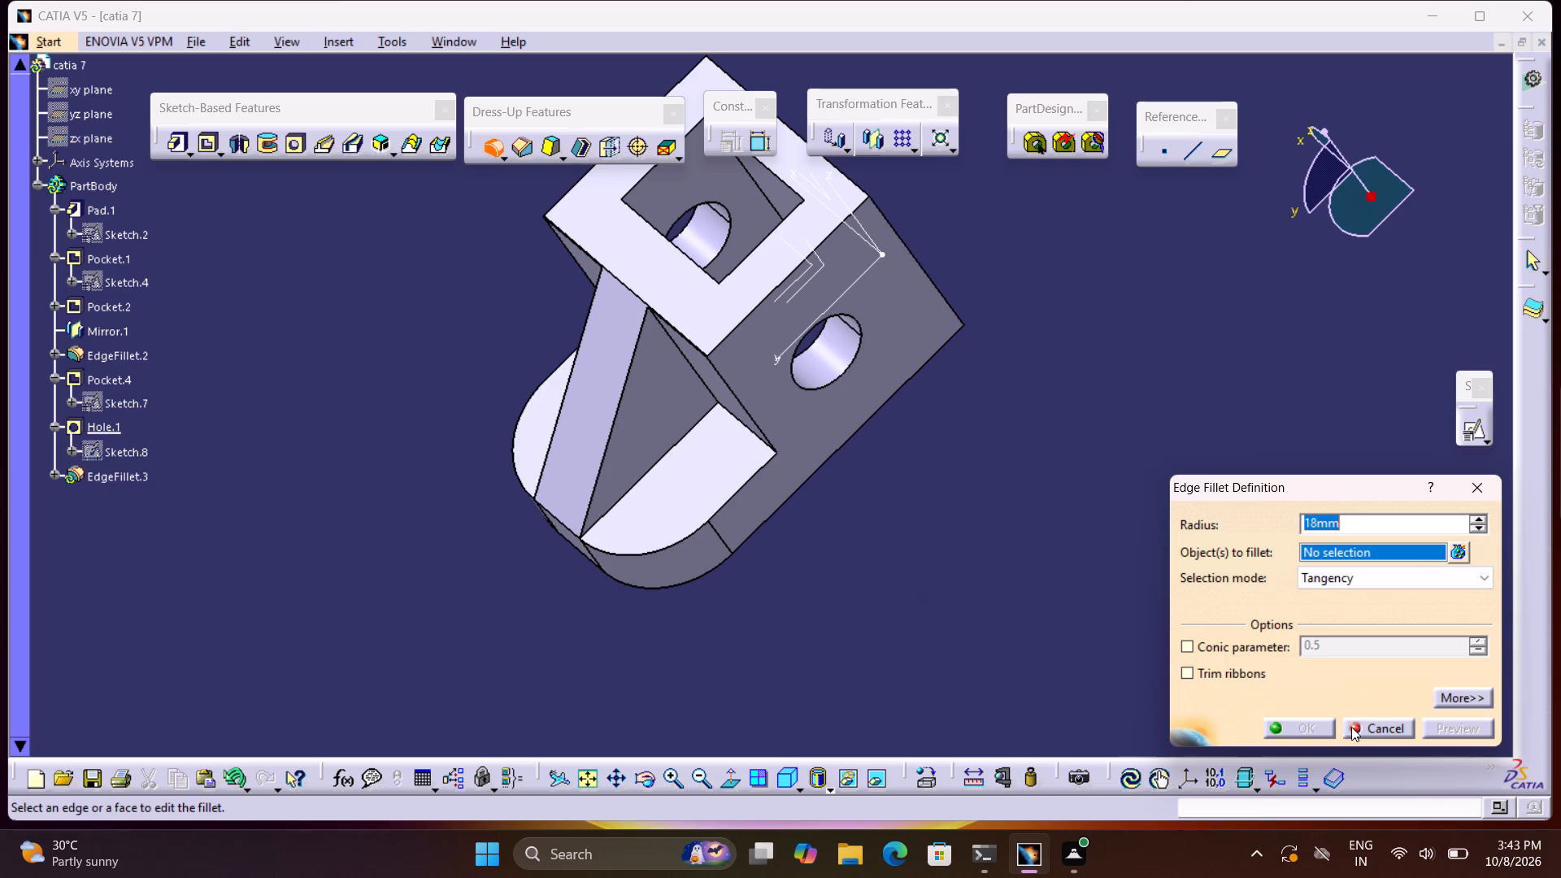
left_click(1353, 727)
Save the finished part on the Desktop as catia 7 in CATPart format.
middle_click_drag(1010, 601, 1010, 587)
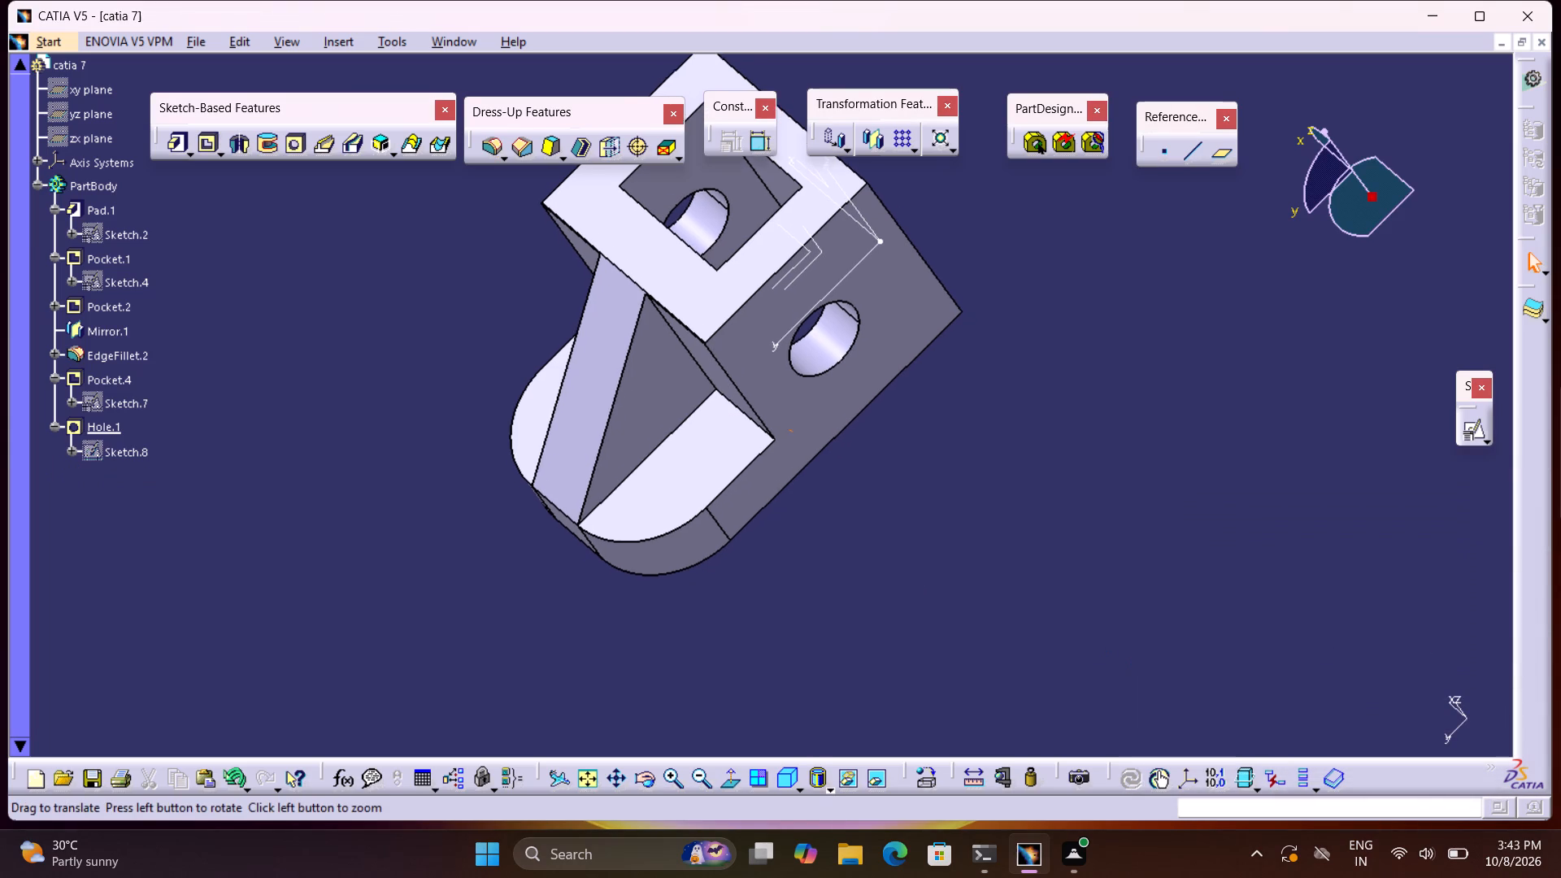
middle_click_drag(1010, 587, 1017, 576)
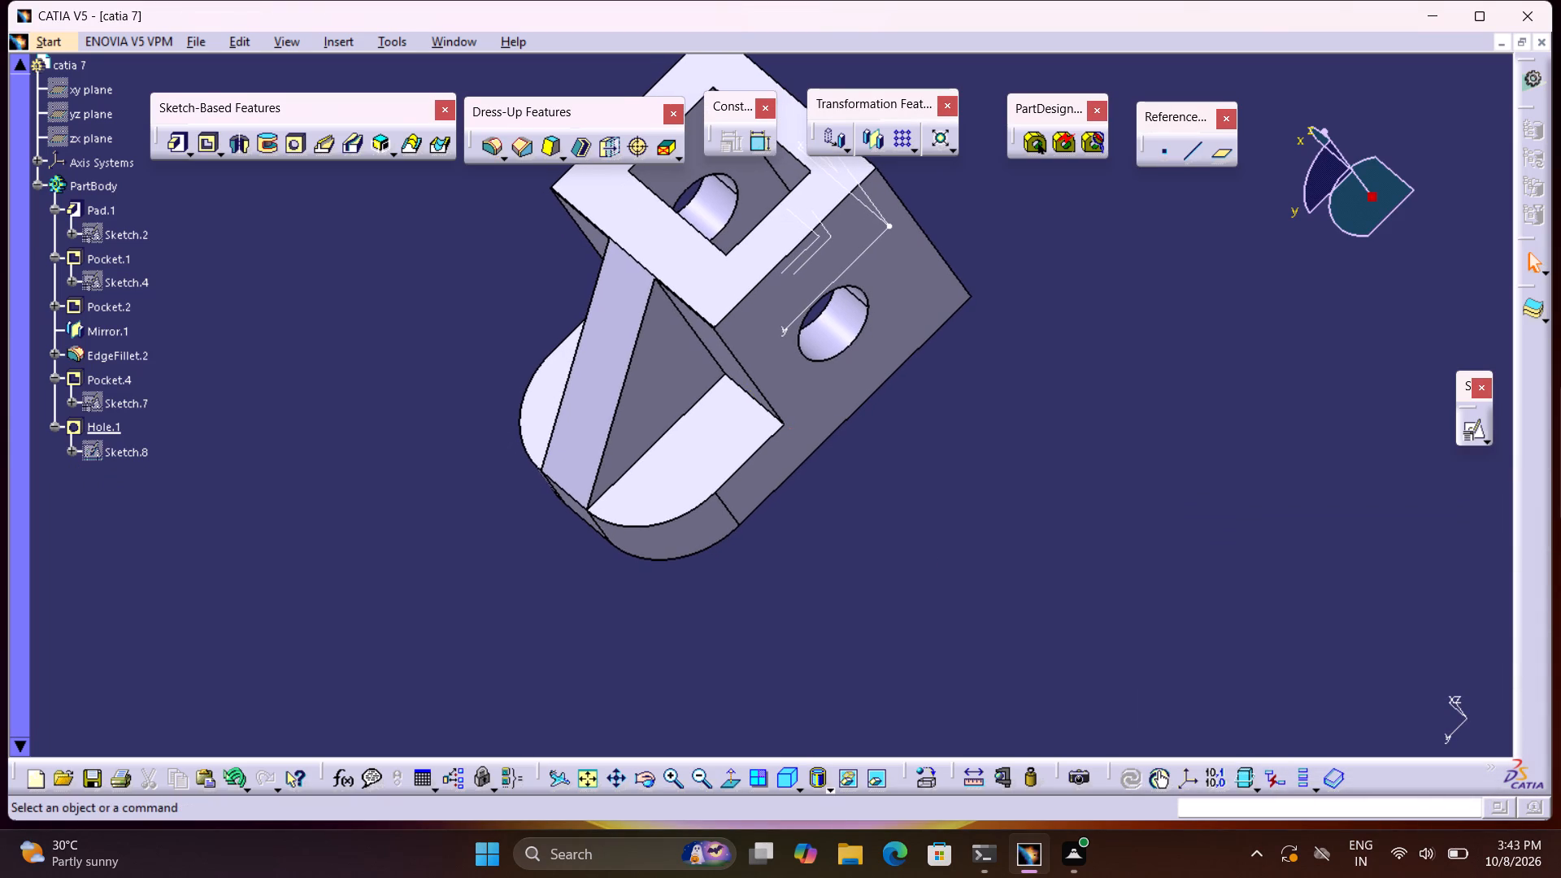
left_click(784, 785)
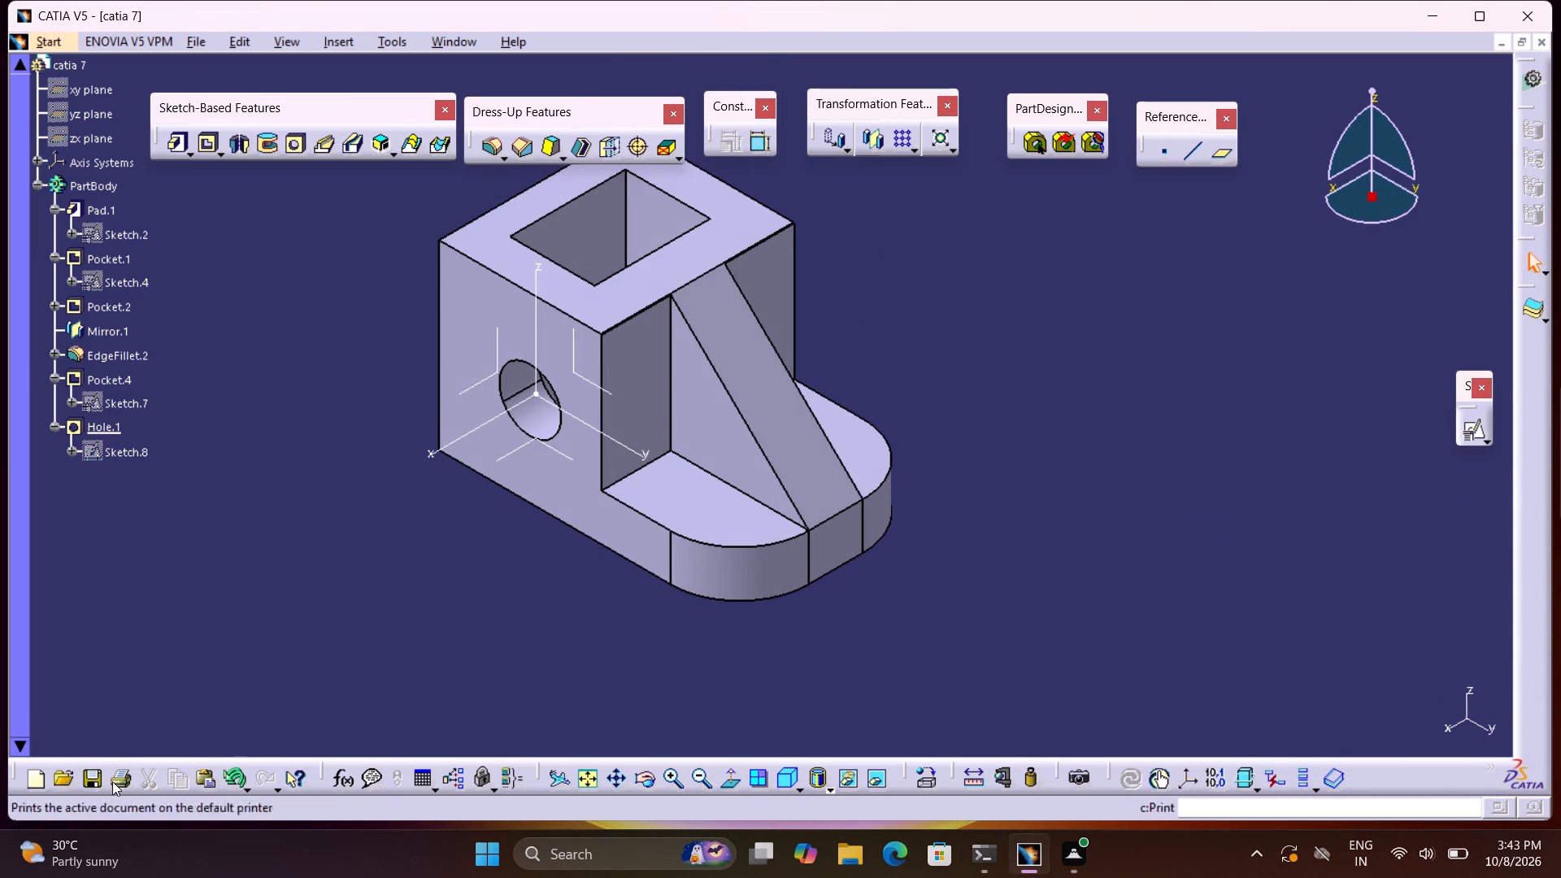
left_click(93, 784)
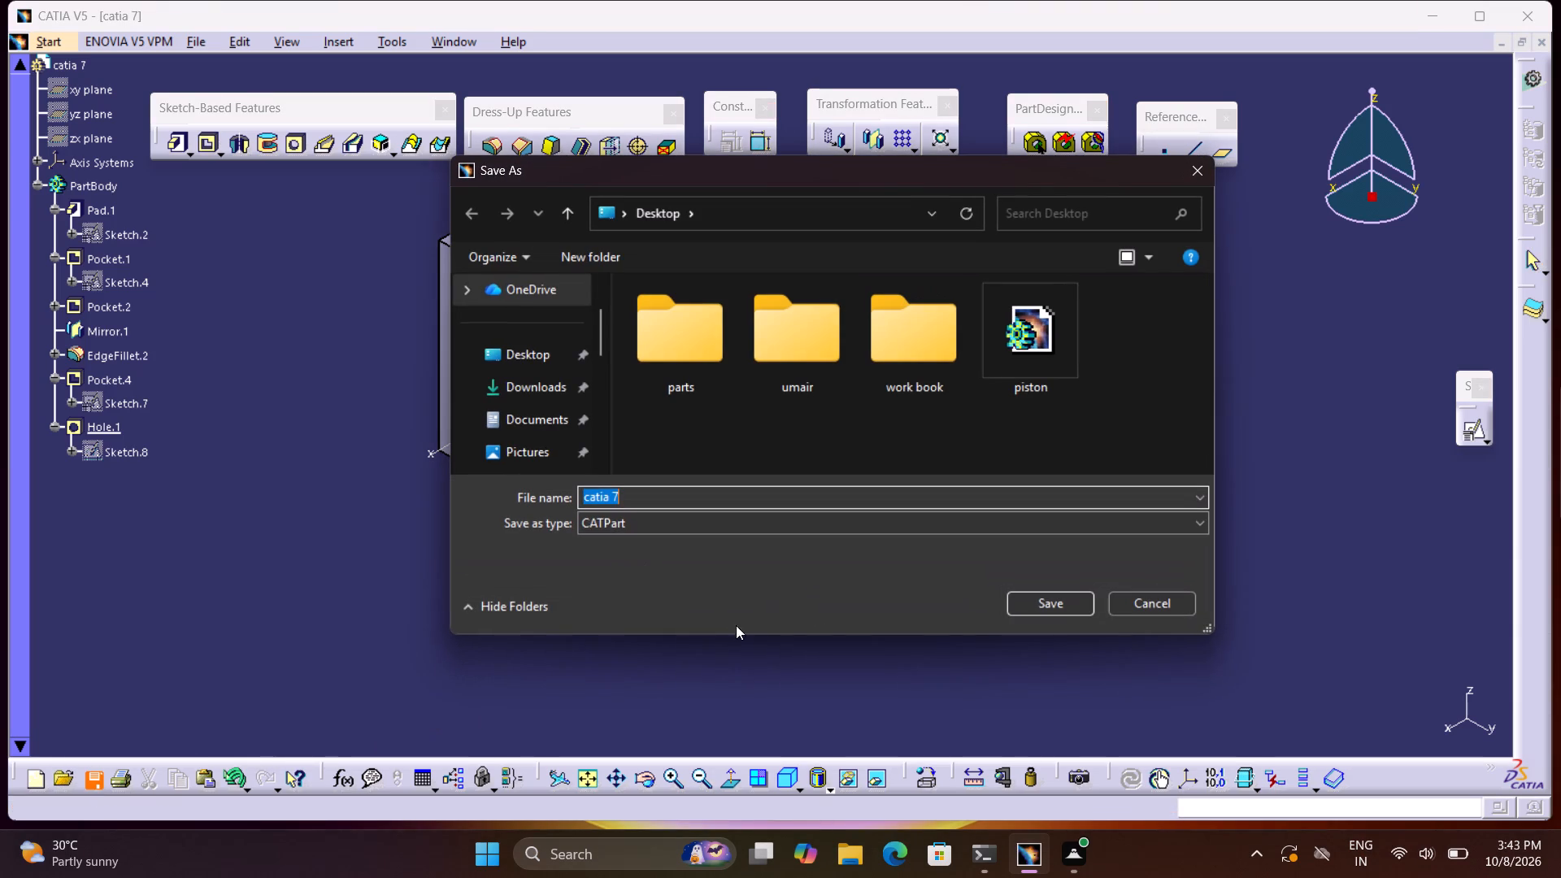
left_click(555, 364)
left_click(1025, 601)
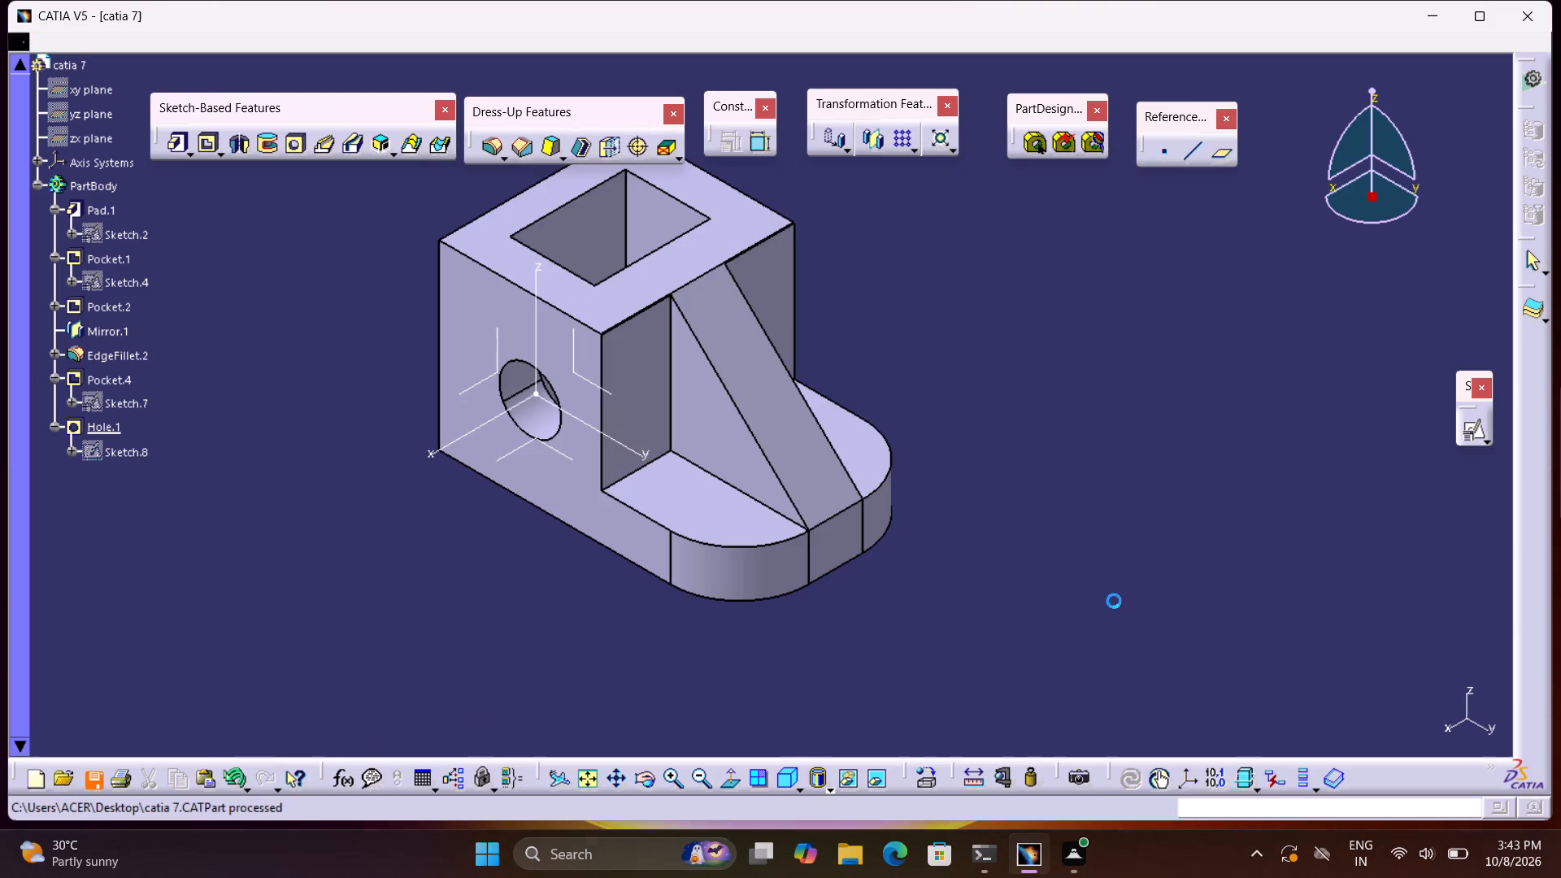
Print the part's isometric view with Microsoft Print to PDF and save the output on the Desktop as catia 7.
key("ctrl+p")
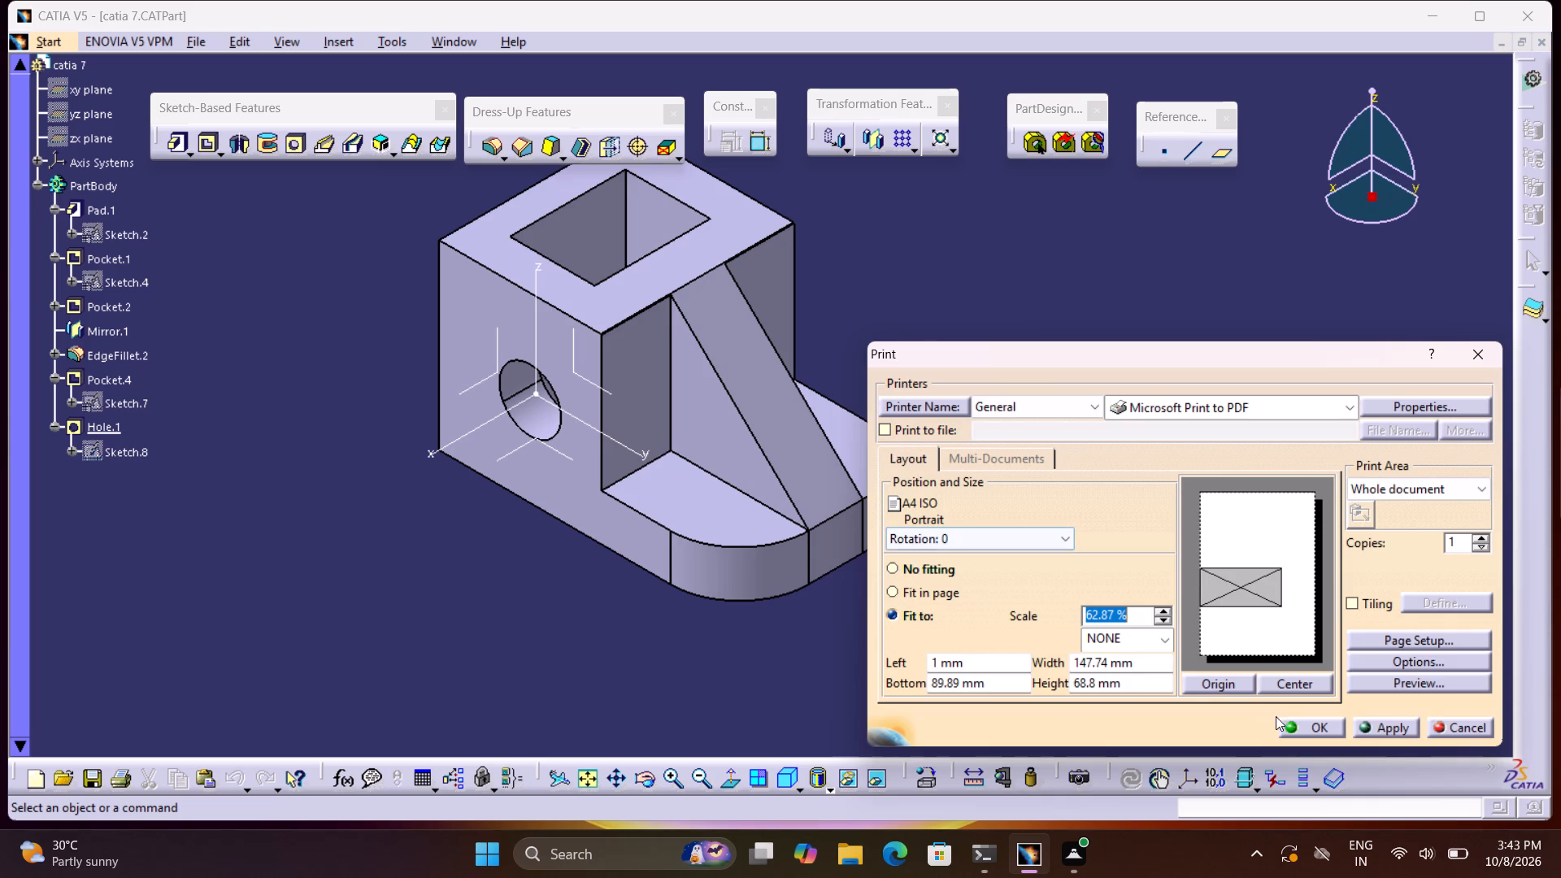
left_click(1387, 723)
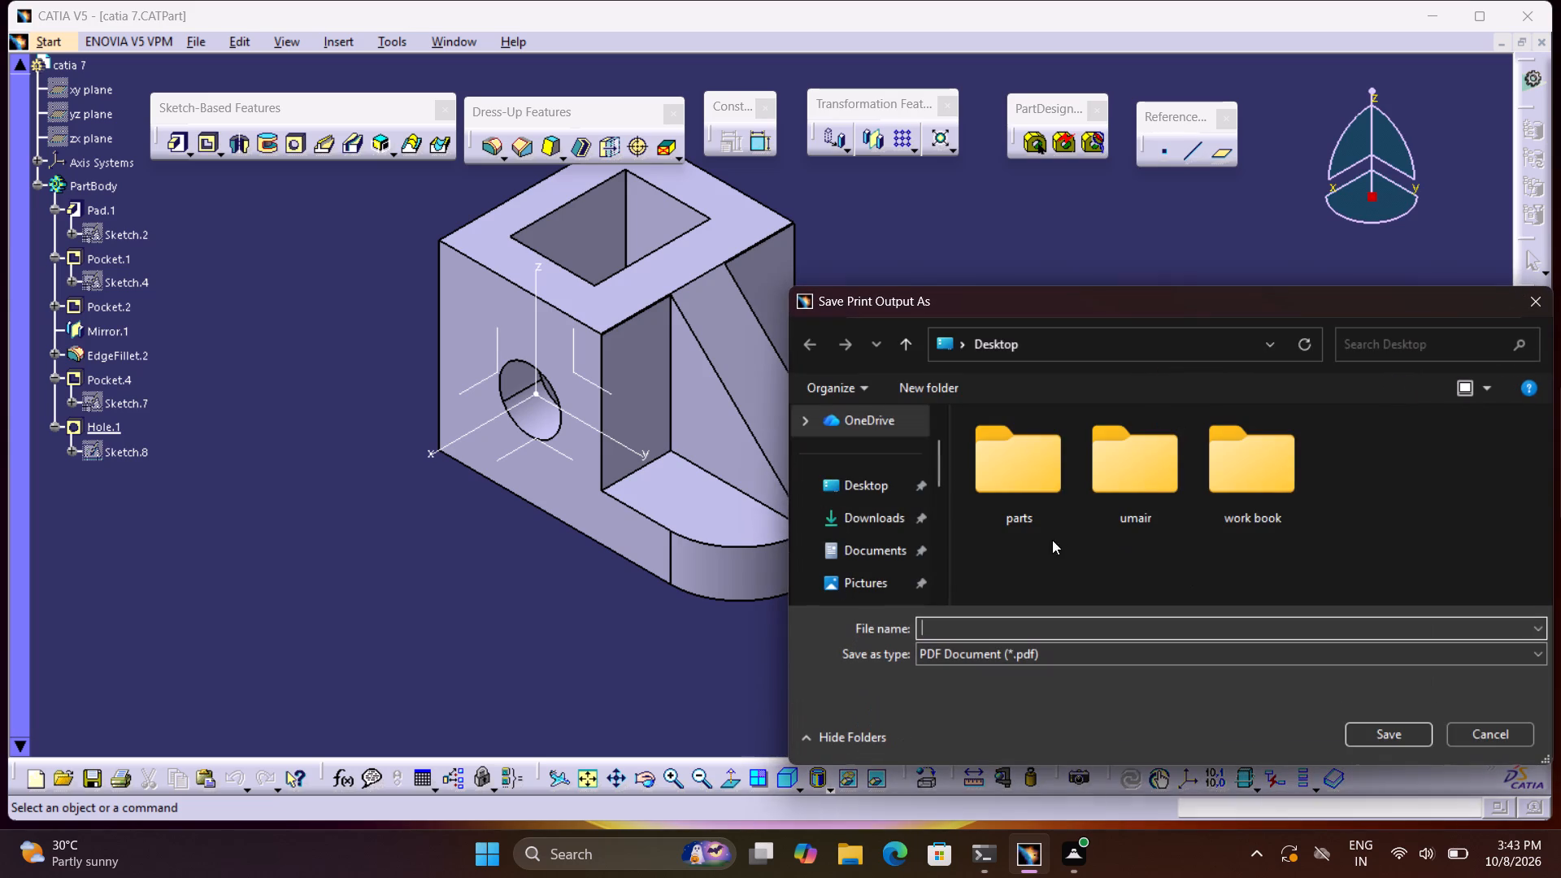
left_click(901, 492)
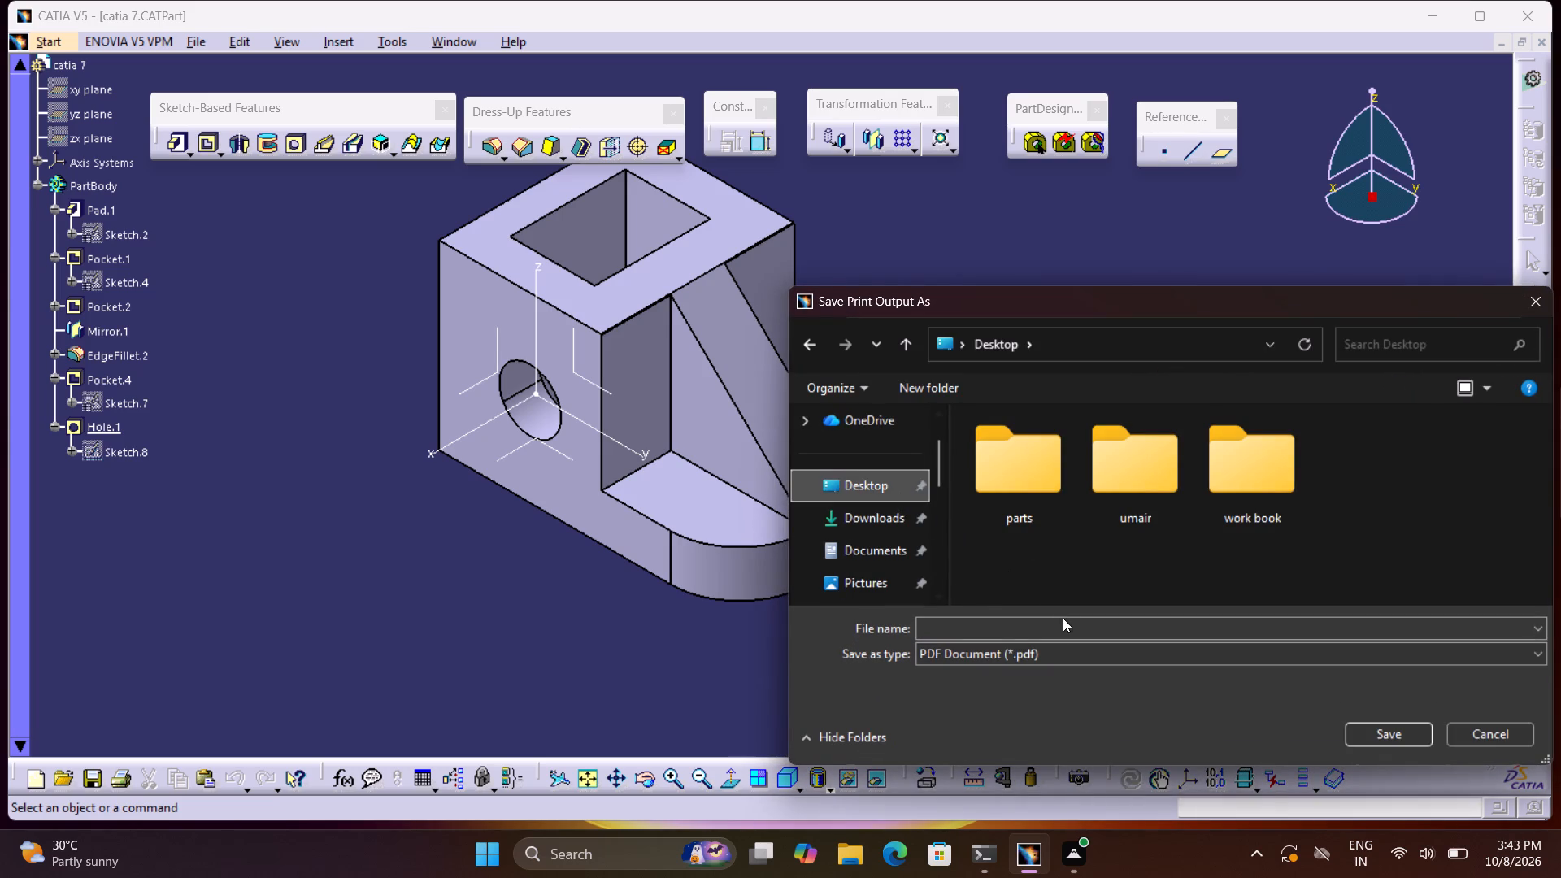
left_click(1051, 622)
type("catia 7")
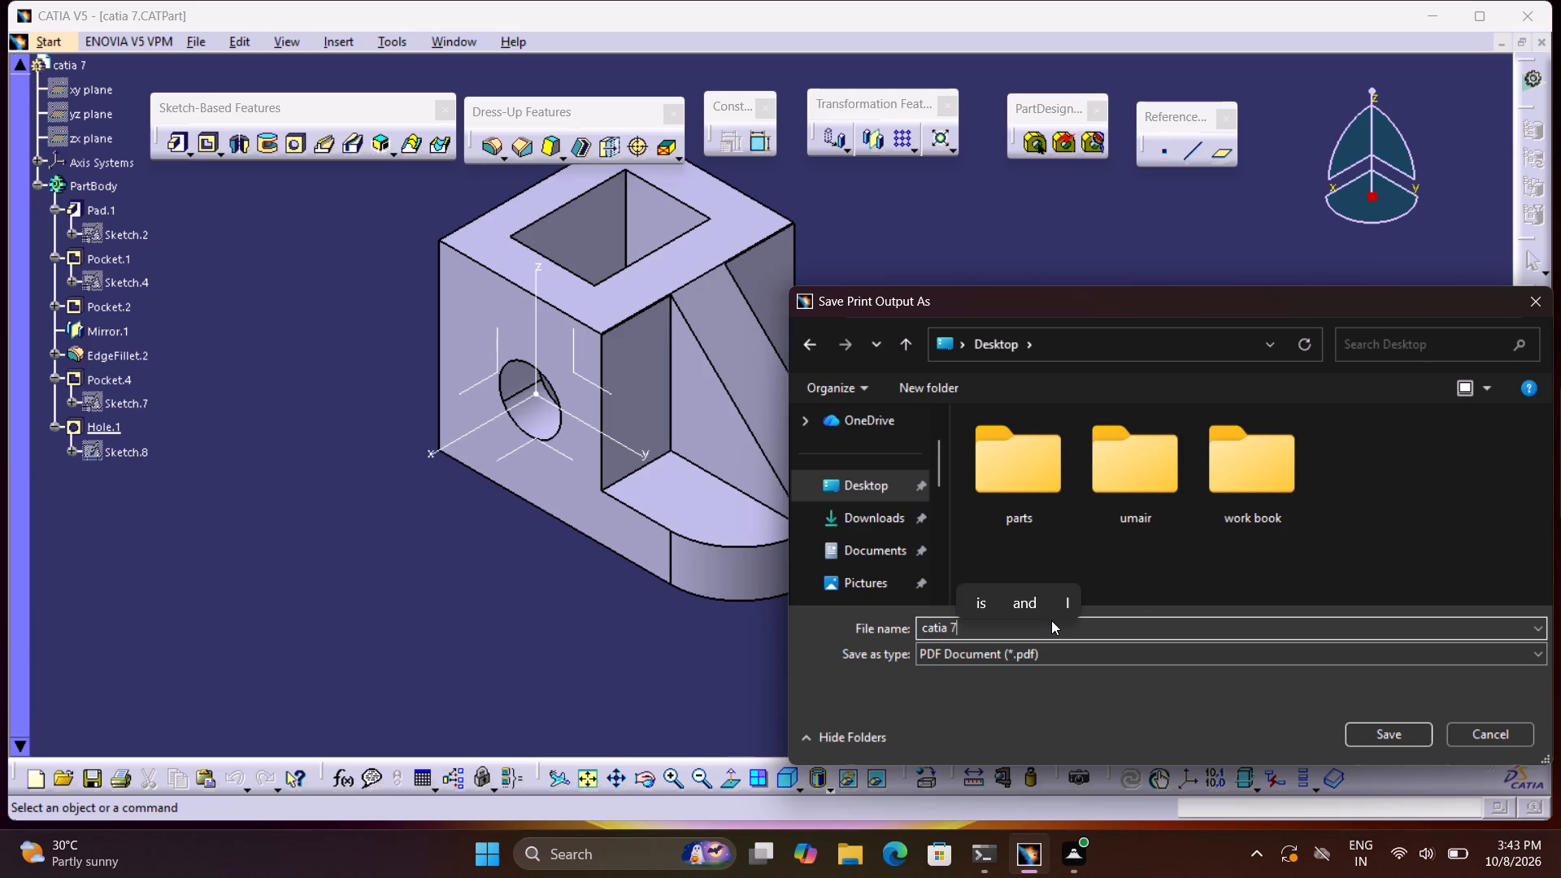
left_click(1372, 726)
left_click(1337, 730)
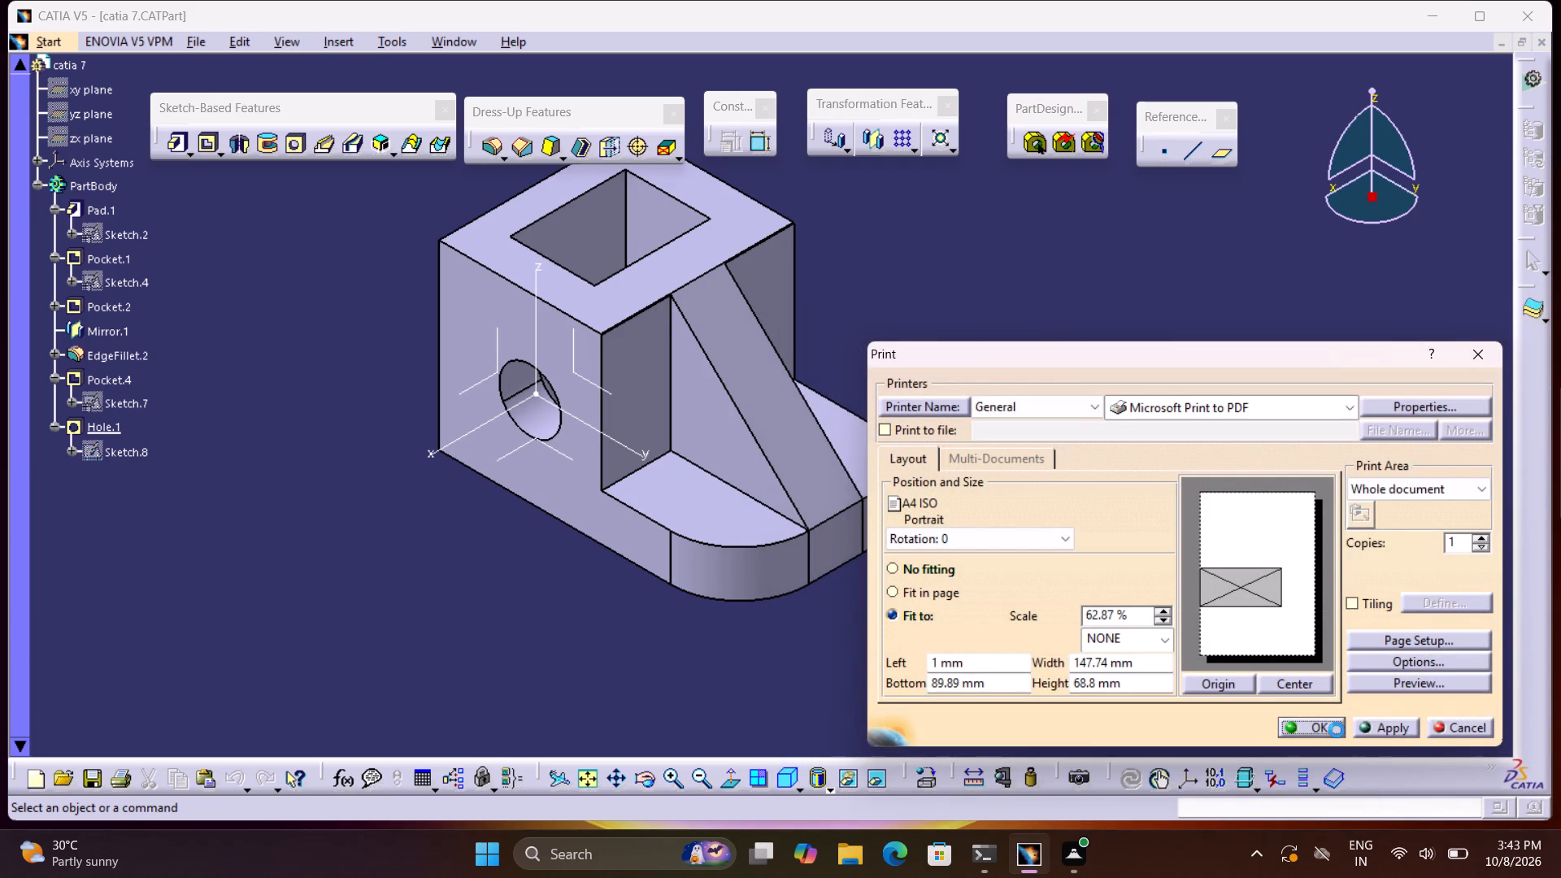
left_click(1465, 735)
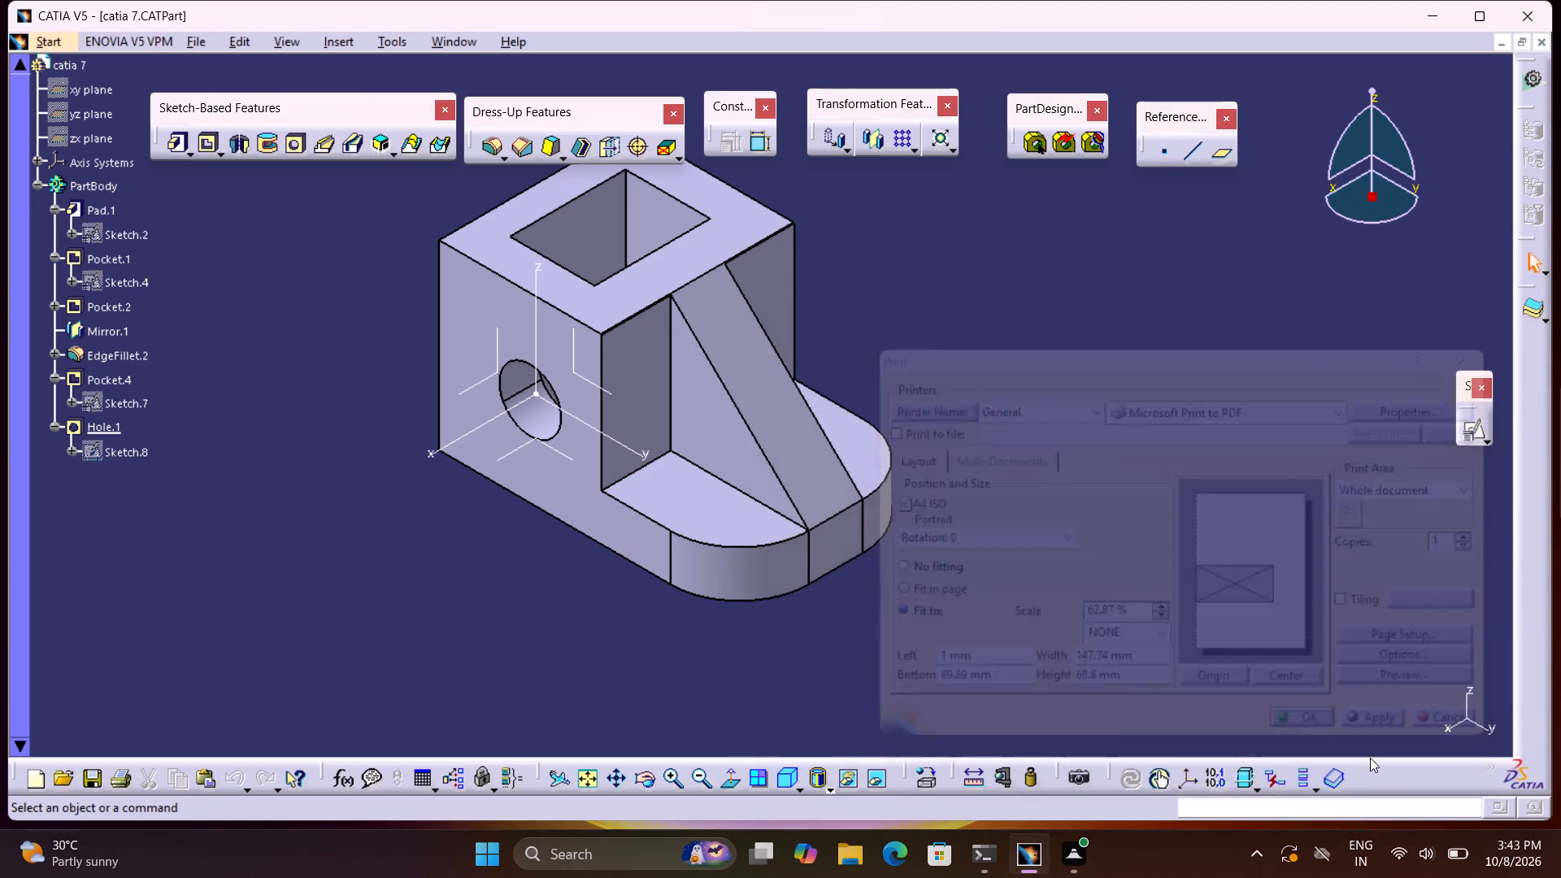